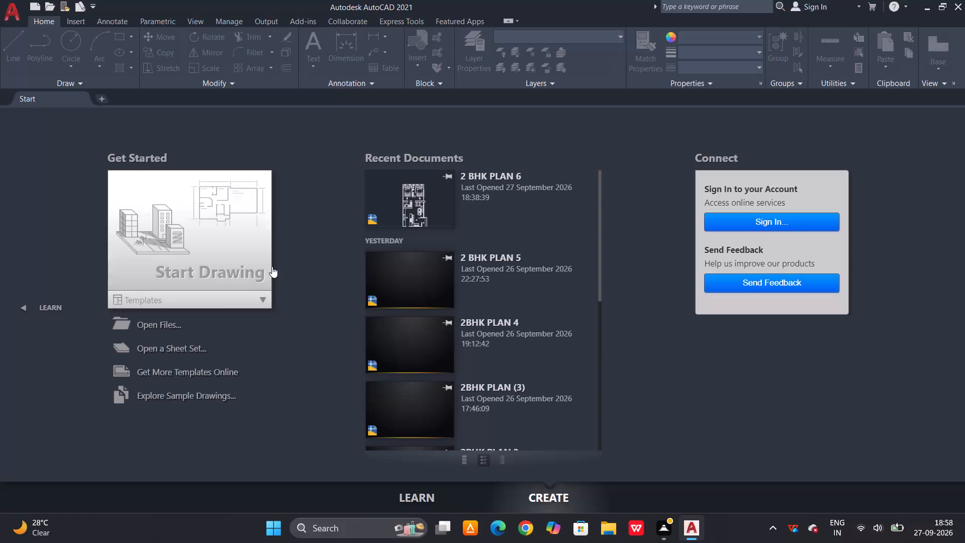
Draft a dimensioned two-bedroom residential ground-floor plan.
Start a new blank drawing and turn on command logging with LOGFILEON.
left_click(224, 271)
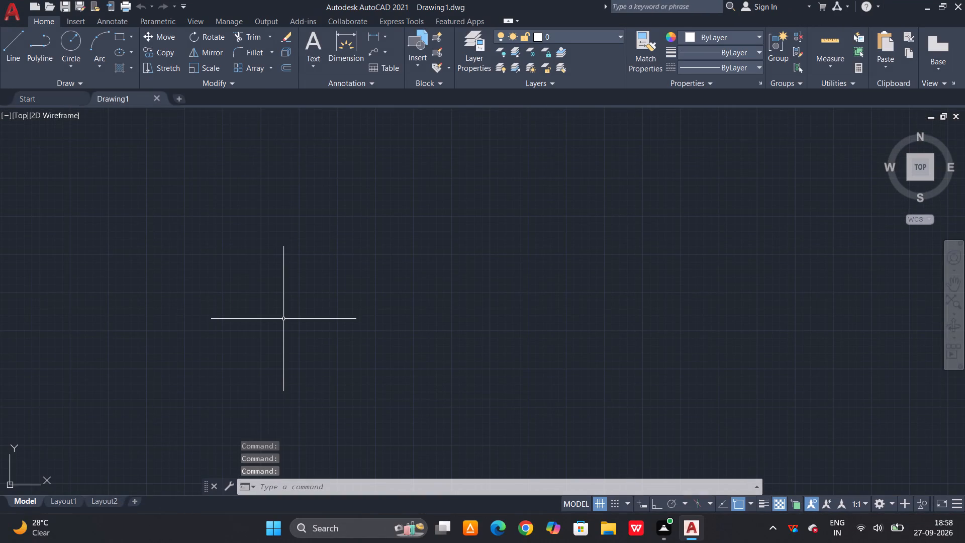
type("logfileon")
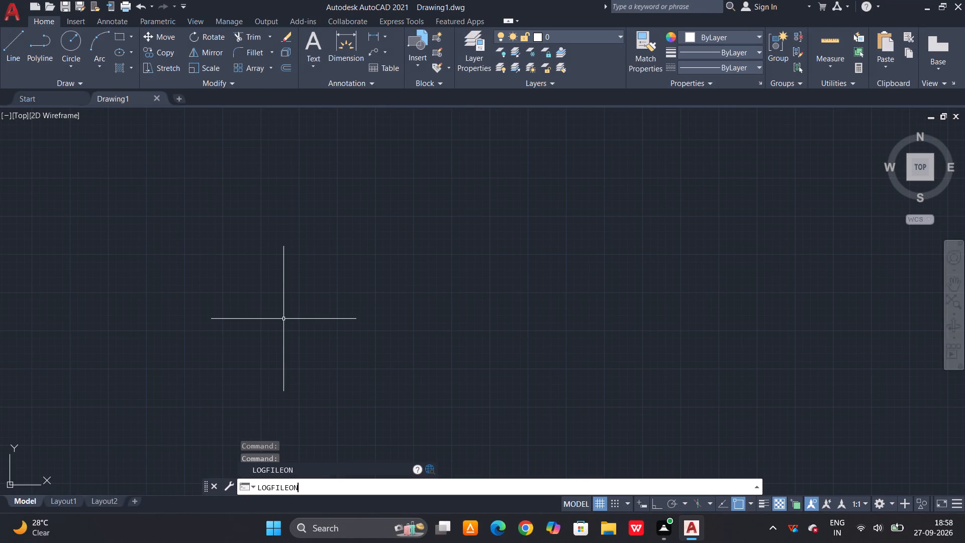
key("Return")
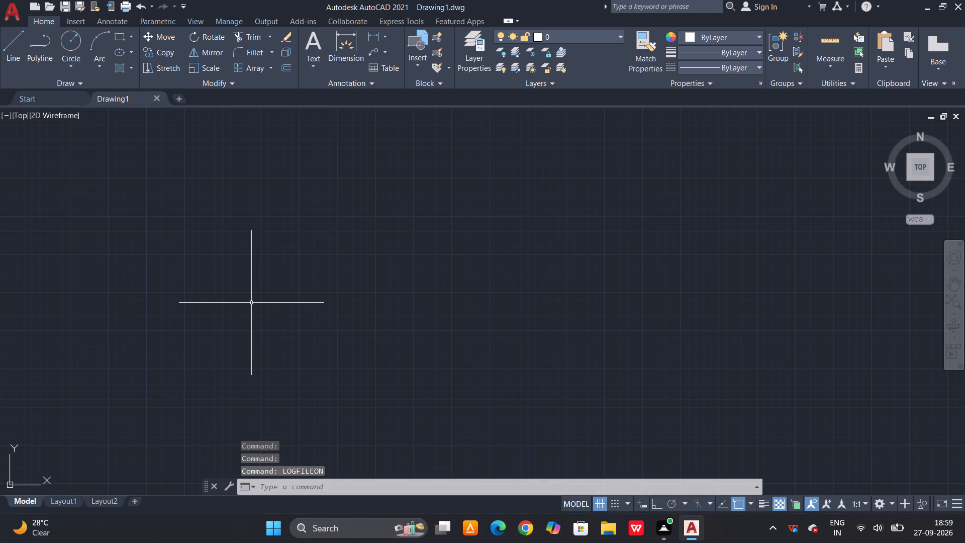
Configure the drawing units to Architectural length with 0'-0 1/2" precision and Inches as the insertion scale.
type("un")
key("space")
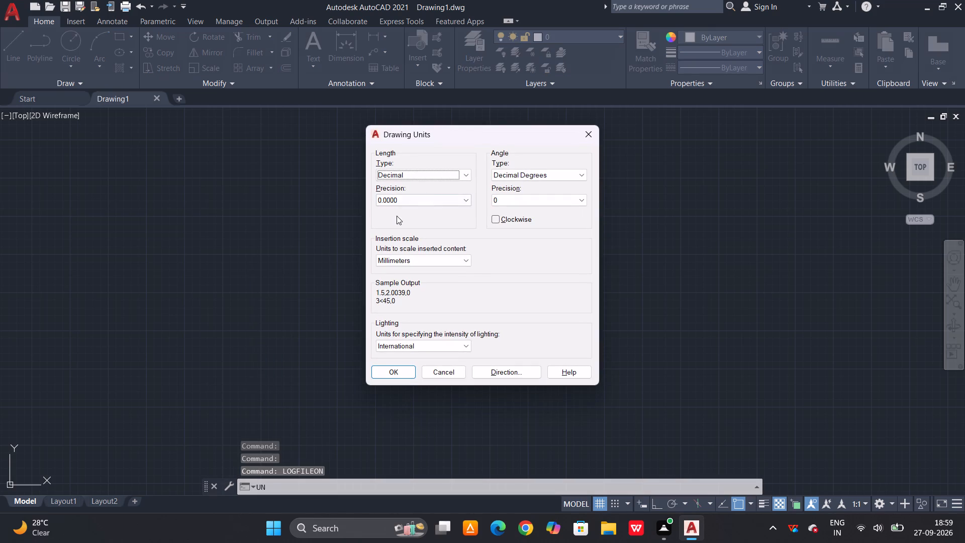
left_click(463, 176)
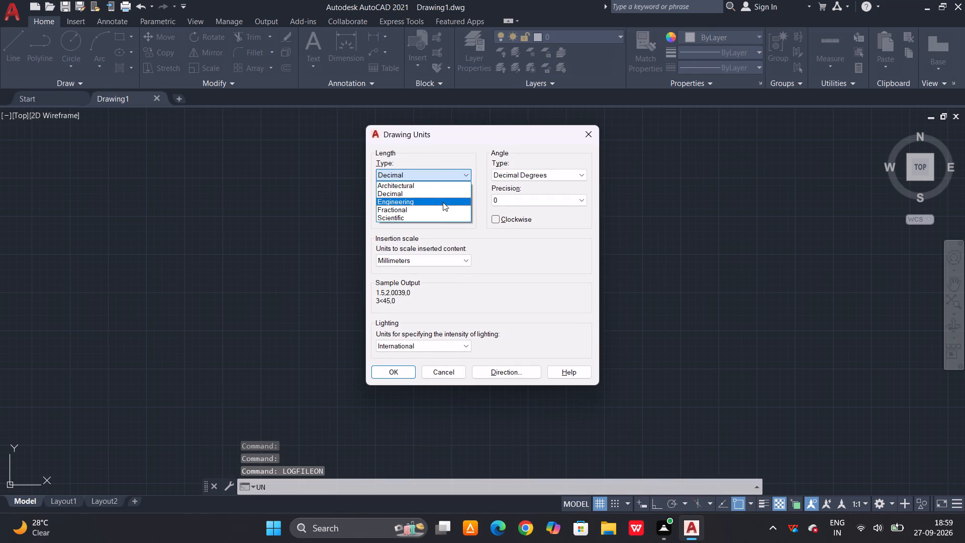
left_click(444, 182)
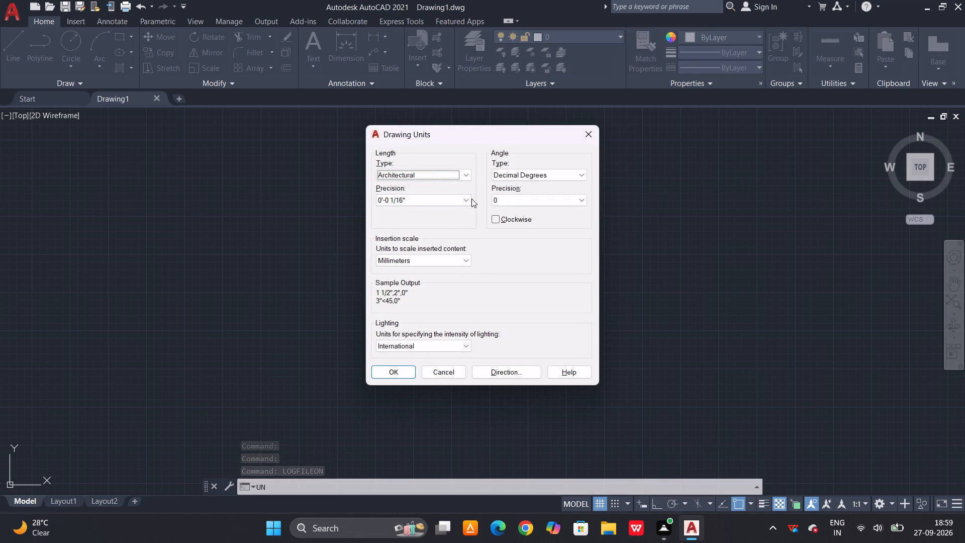
left_click(471, 197)
left_click(465, 196)
left_click(439, 221)
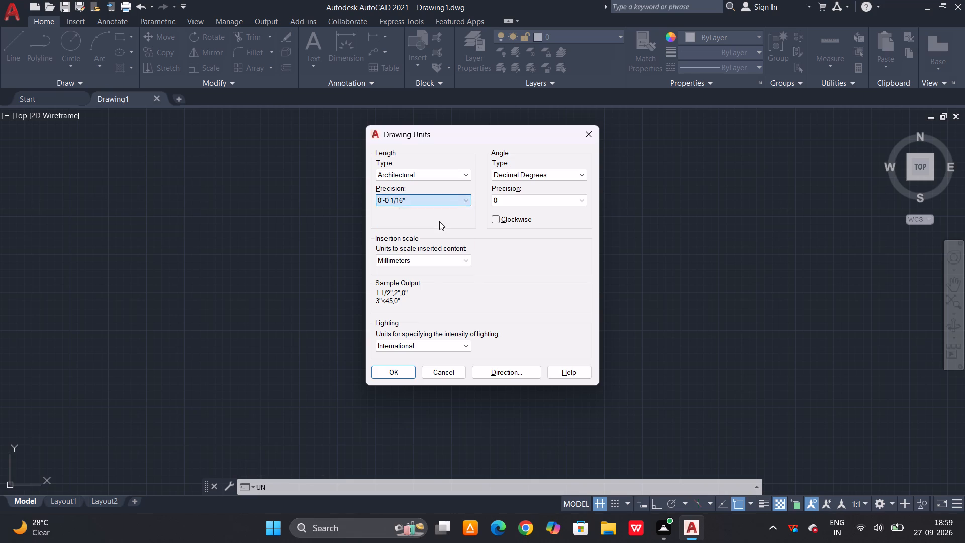
left_click(460, 258)
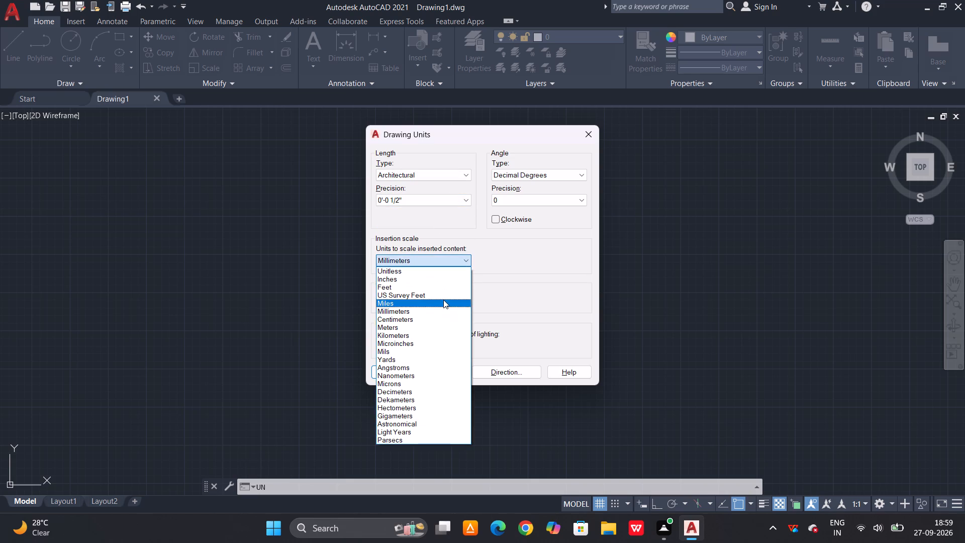
left_click(442, 278)
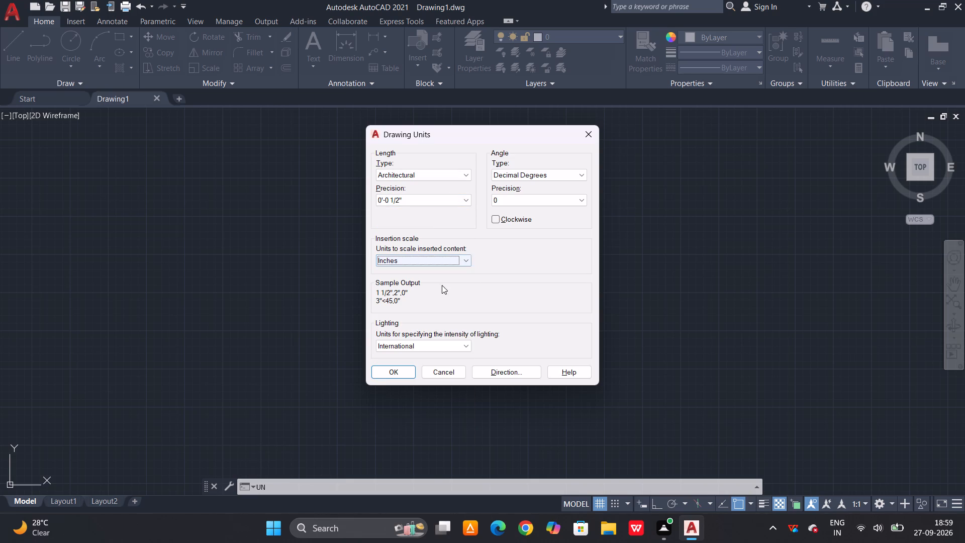
left_click(383, 377)
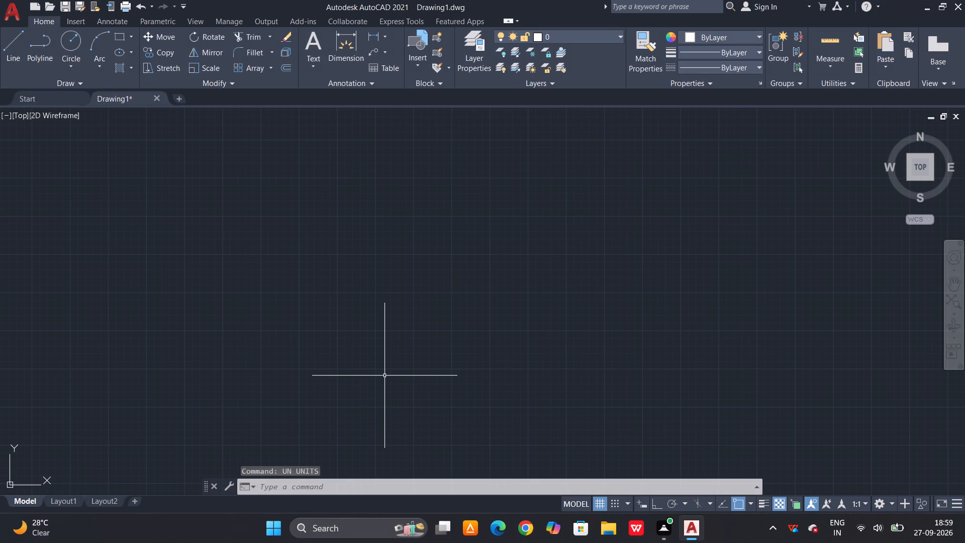
Modify the ISO-25 dimension style to Architectural primary units with 0'-0 1/2" precision and set it as current.
type("d")
key("space")
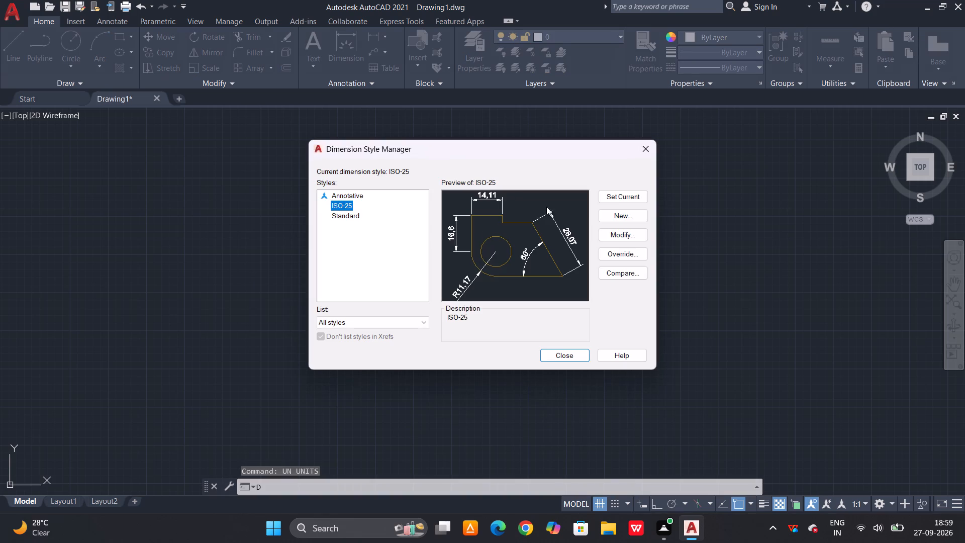
left_click(614, 226)
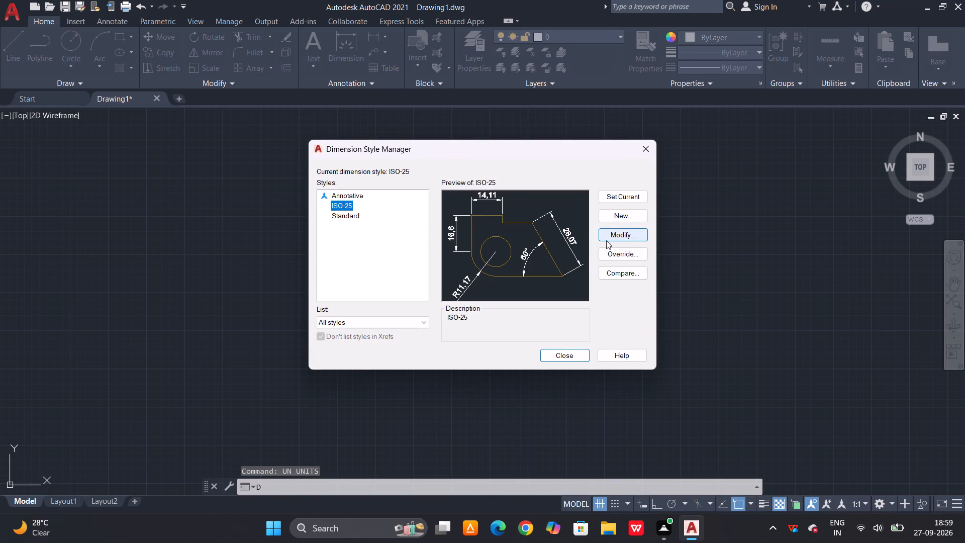
left_click(605, 237)
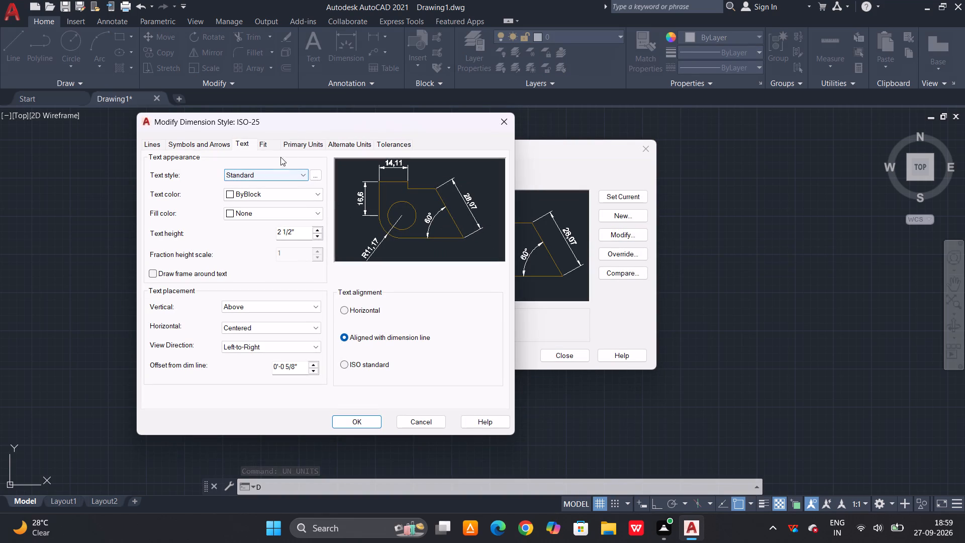
left_click(308, 150)
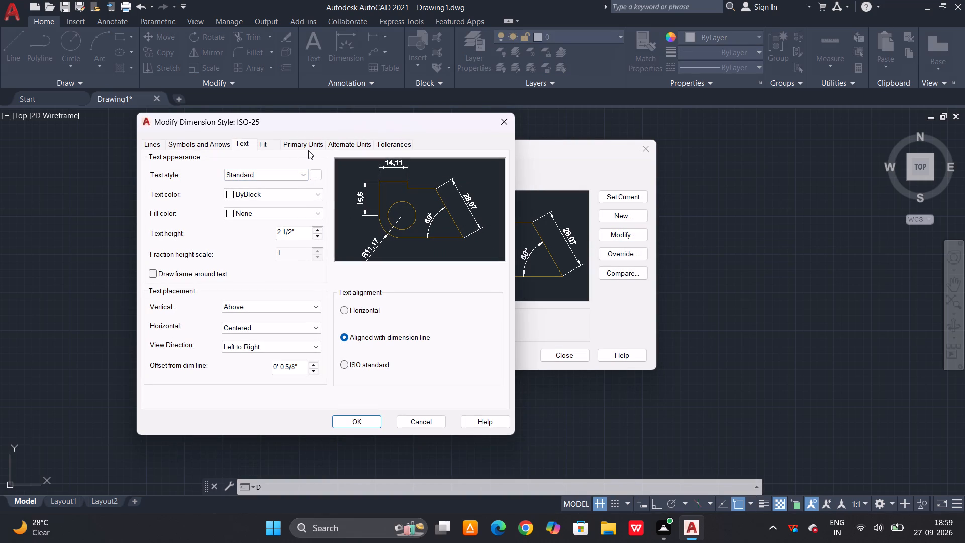
left_click(317, 140)
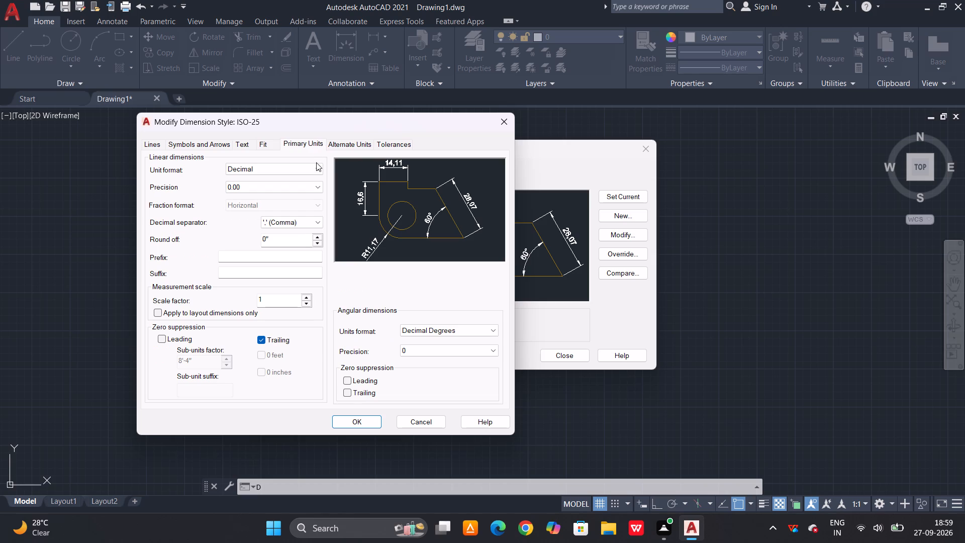
left_click(316, 164)
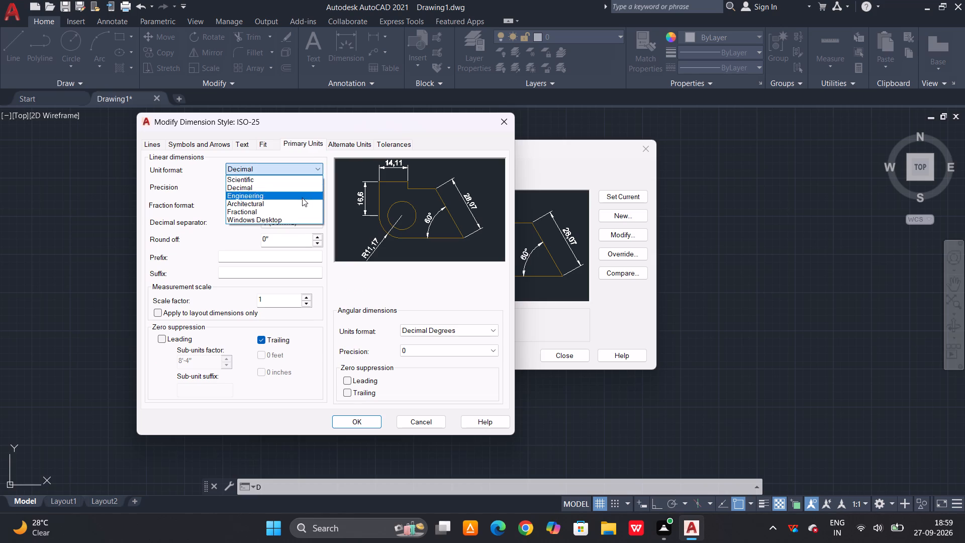
left_click(300, 202)
left_click(323, 188)
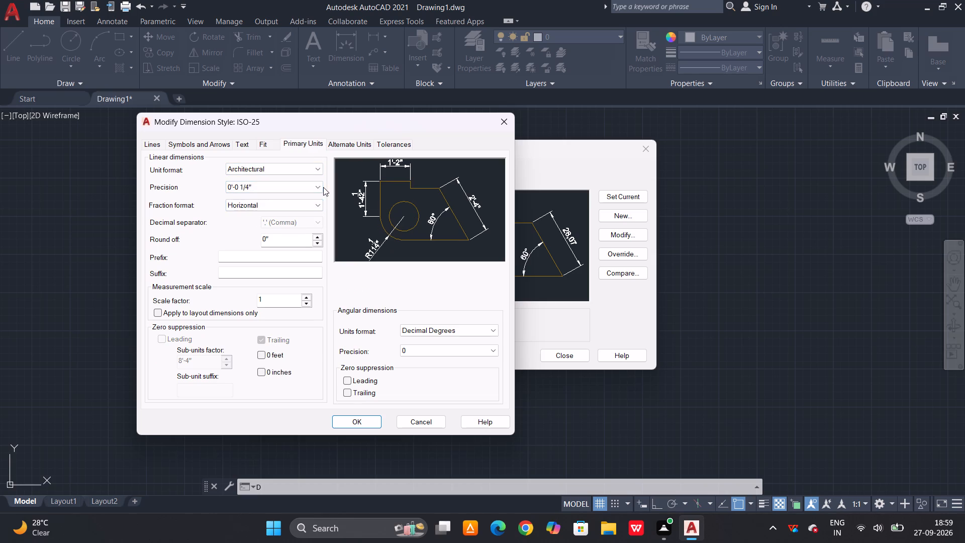
left_click(317, 187)
left_click(298, 207)
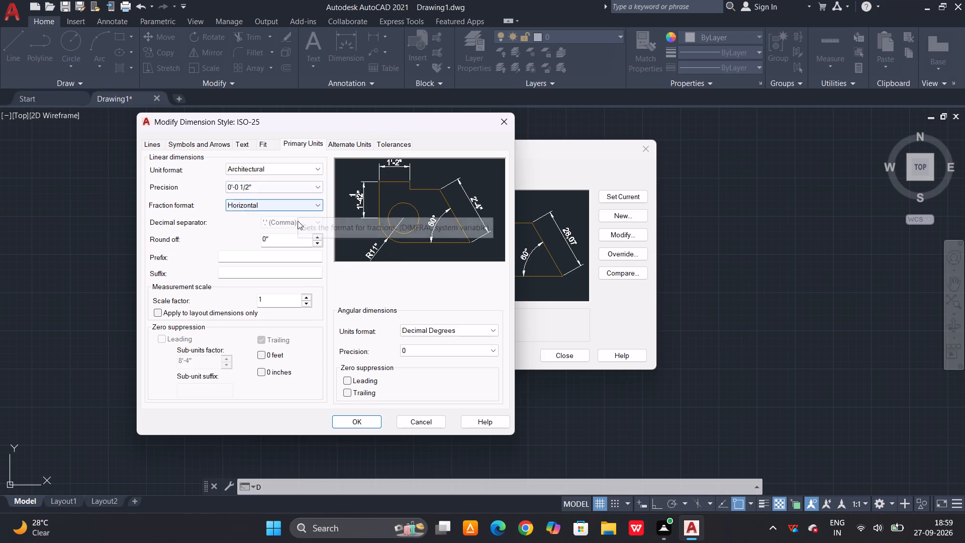
left_click(357, 418)
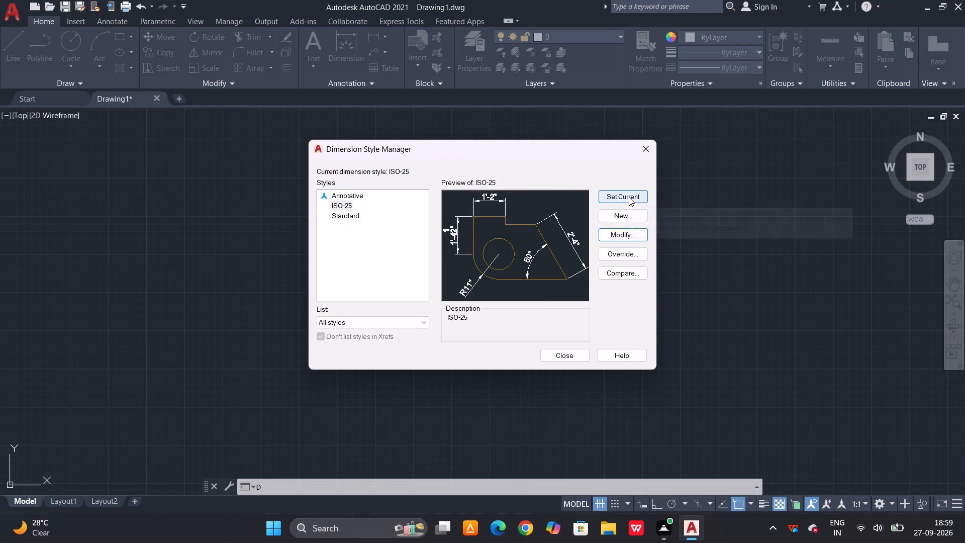
left_click(629, 195)
left_click(556, 351)
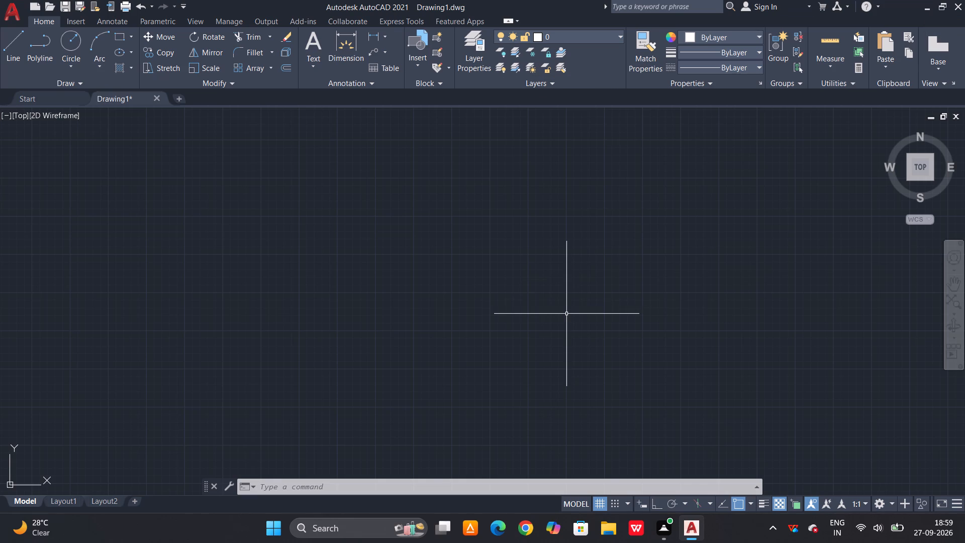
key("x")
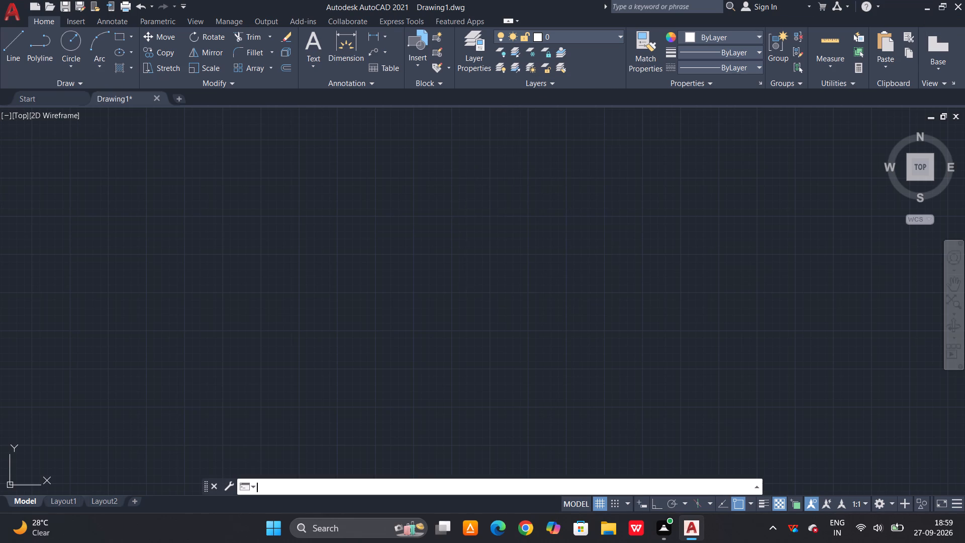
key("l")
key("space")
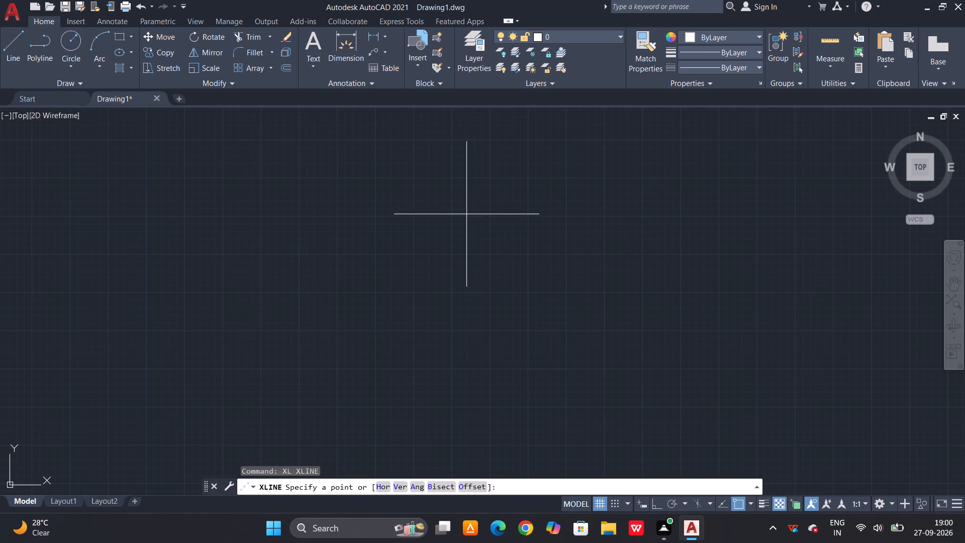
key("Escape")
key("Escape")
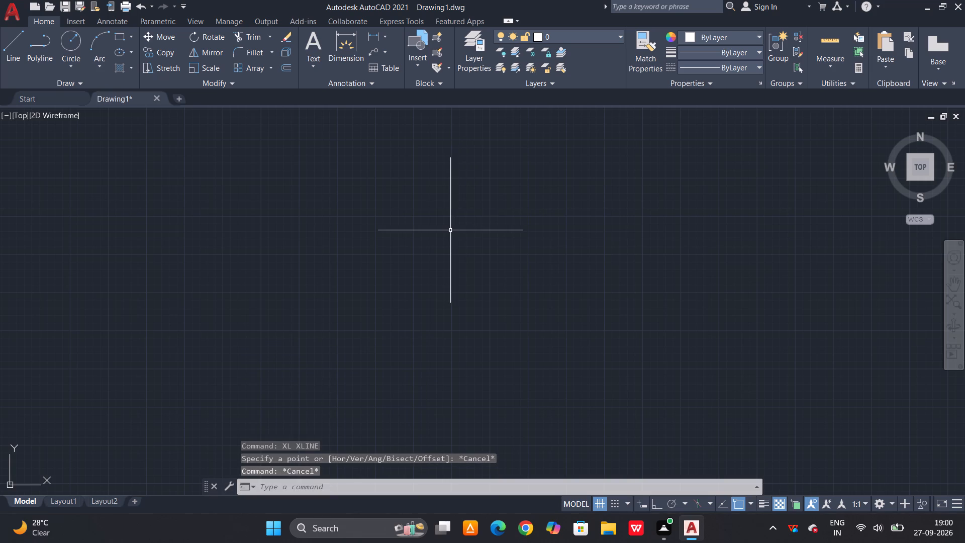
Draw a rectangle 32' wide by 44' high for the building's outer outline.
type("re")
key("c")
key("space")
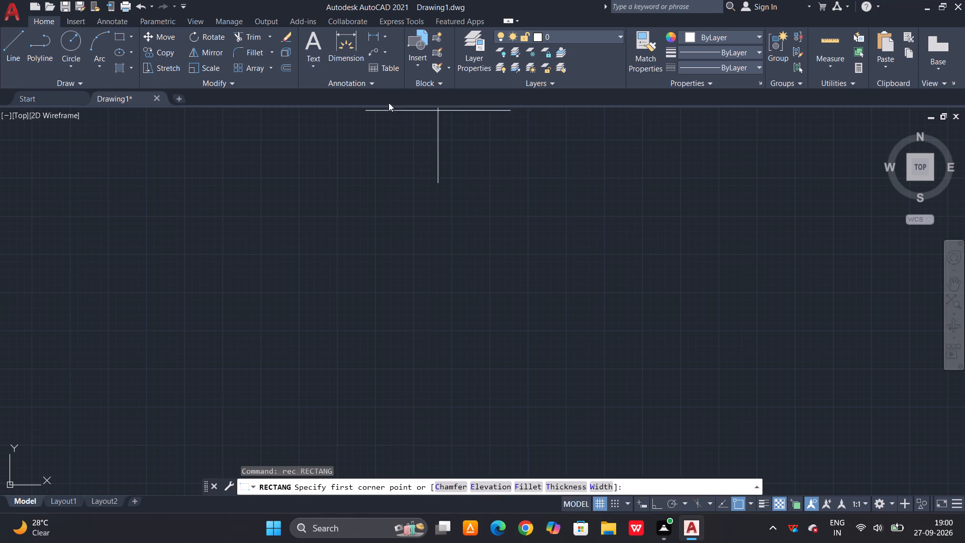
left_click_drag(283, 152, 283, 157)
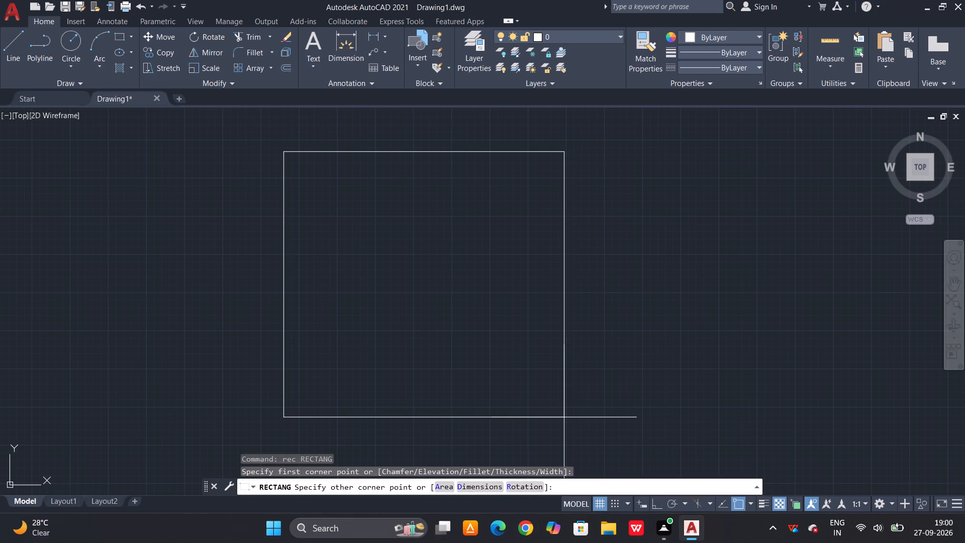
type("@32'")
key("comma")
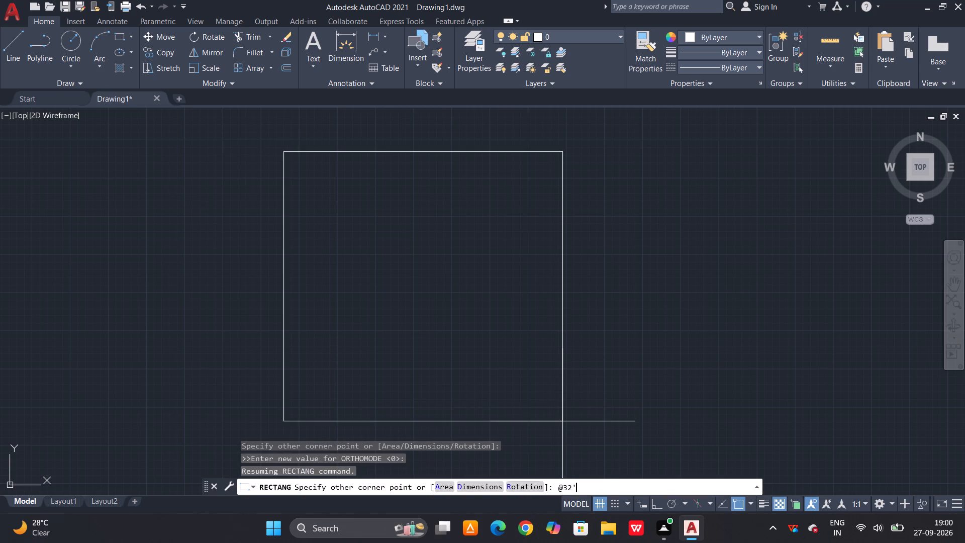
type("44")
key("apostrophe")
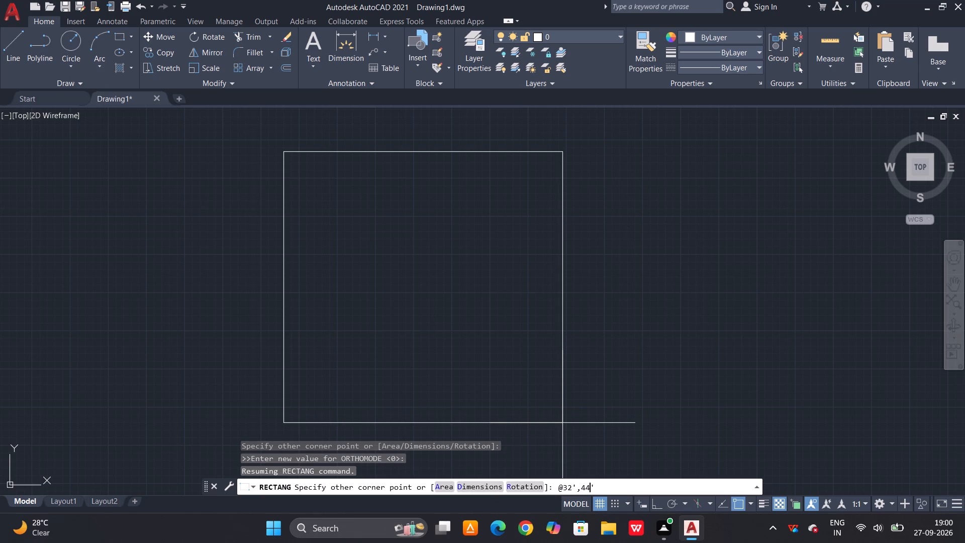
key("space")
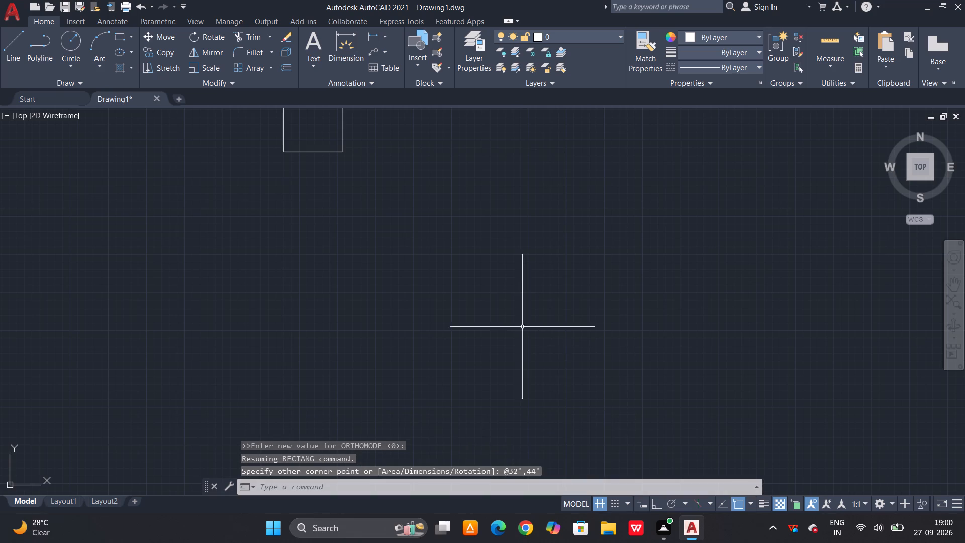
Offset the 32' by 44' rectangle 9" inward to form the outer wall thickness.
scroll(482, 321, "down", 1)
scroll(362, 171, "up", 2)
scroll(396, 143, "up", 2)
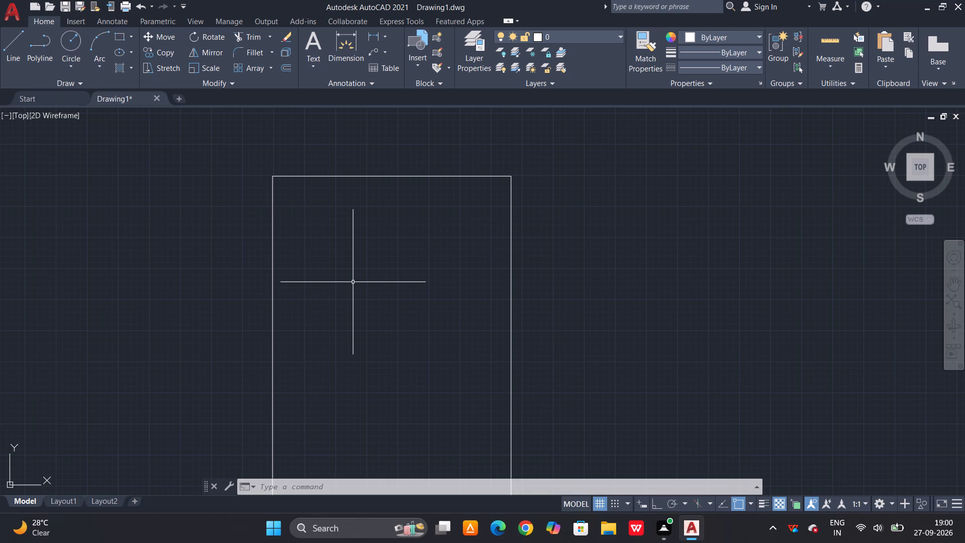
type("o")
key("space")
type("9\"")
key("space")
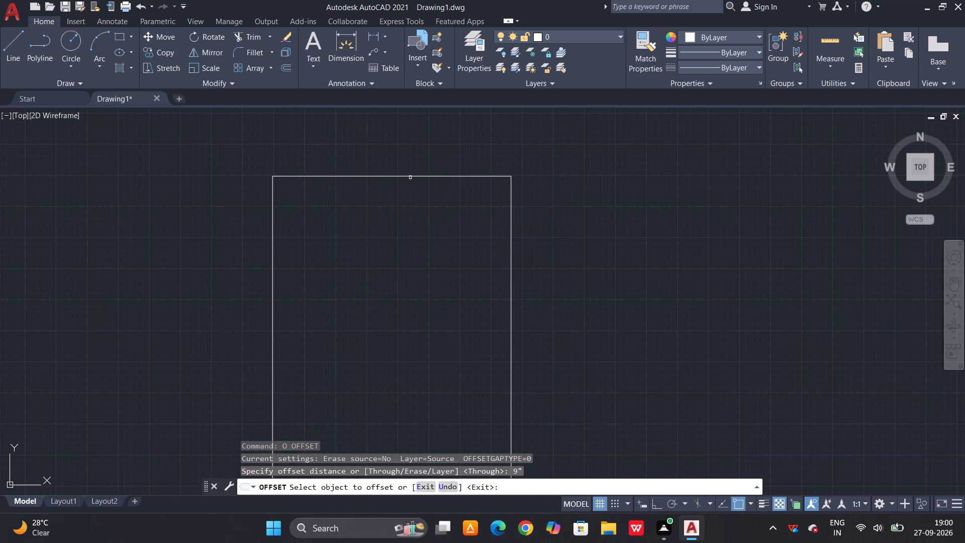
left_click(411, 175)
left_click(381, 261)
scroll(372, 194, "up", 2)
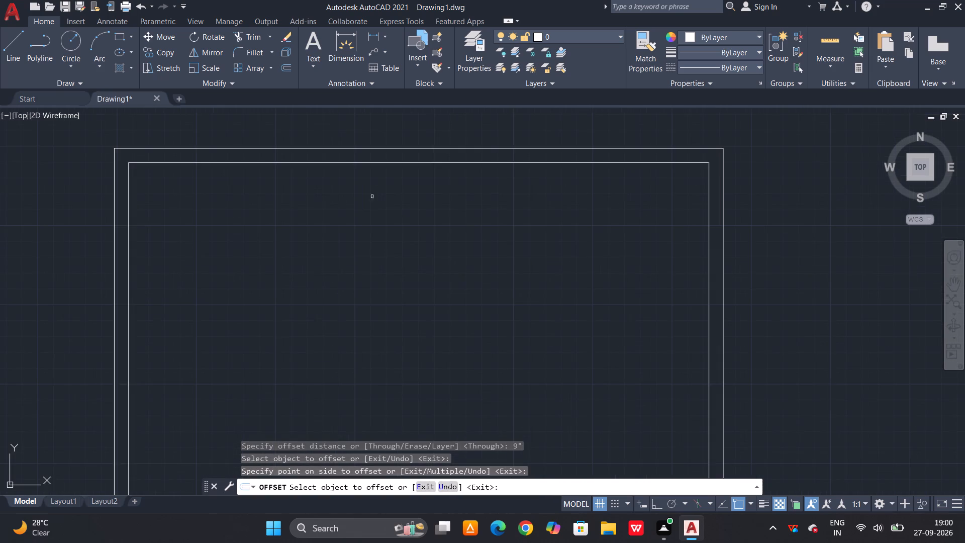
middle_click_drag(363, 234, 461, 276)
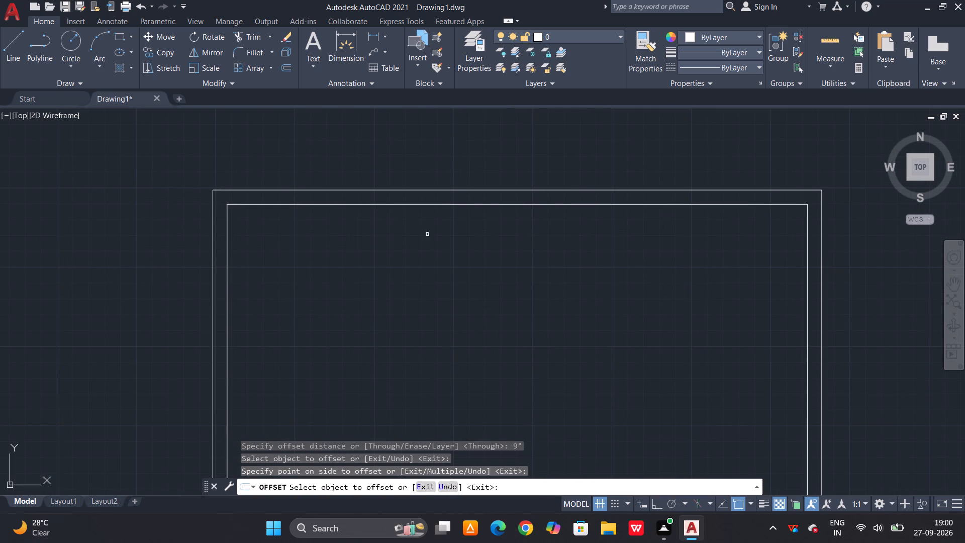
key("Escape")
Explode the inner rectangle into separate lines.
left_click(436, 198)
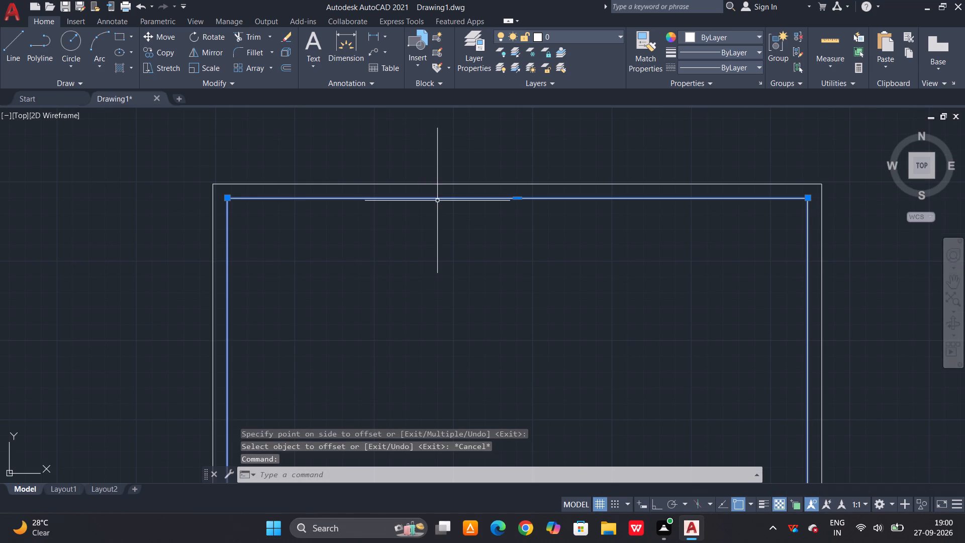
type("x")
key("space")
key("Escape")
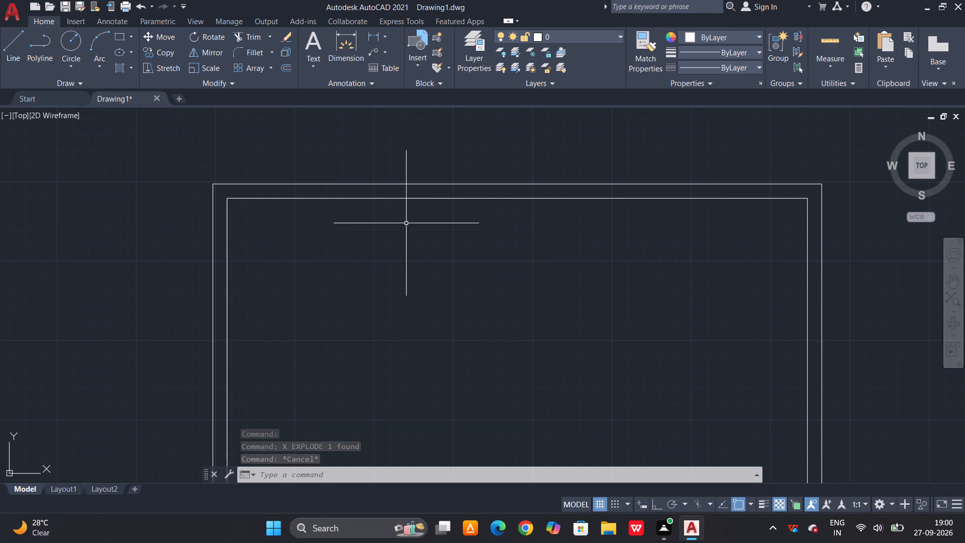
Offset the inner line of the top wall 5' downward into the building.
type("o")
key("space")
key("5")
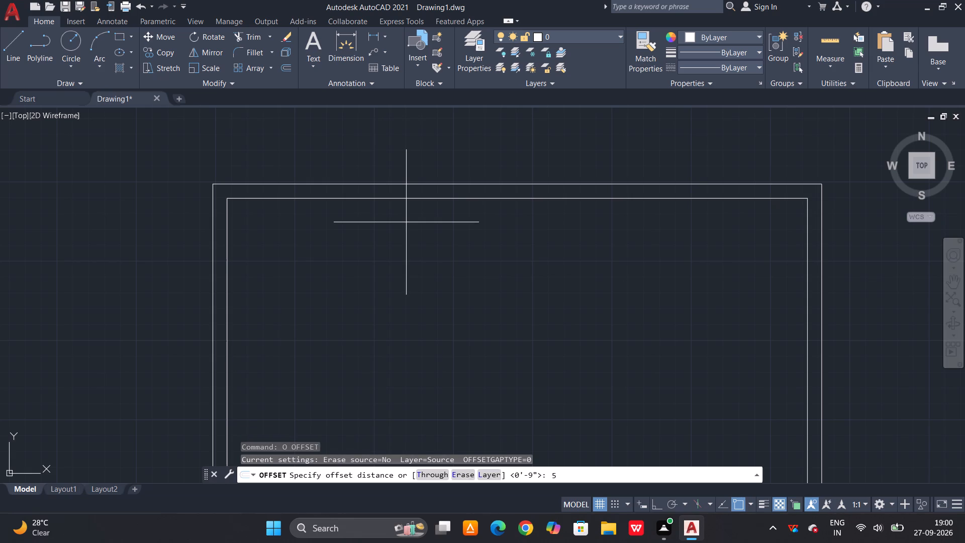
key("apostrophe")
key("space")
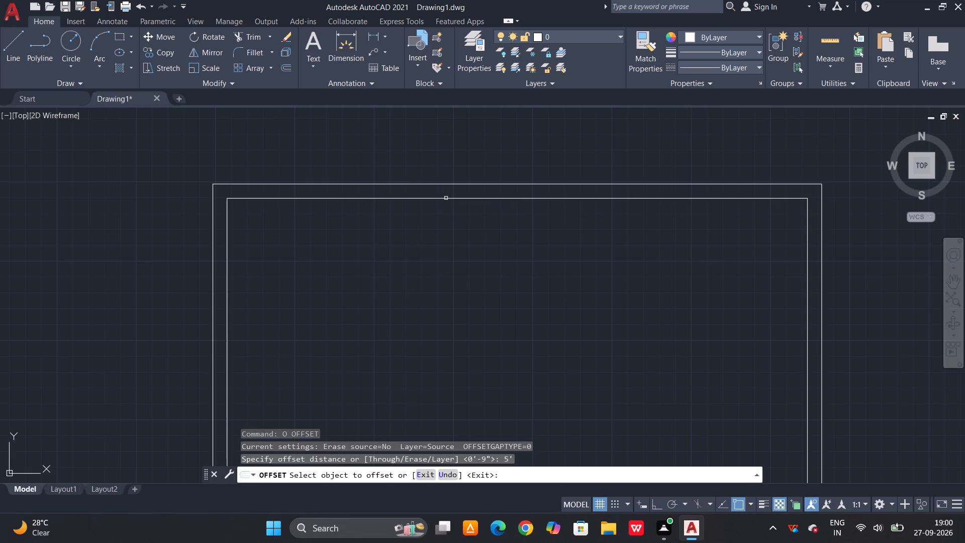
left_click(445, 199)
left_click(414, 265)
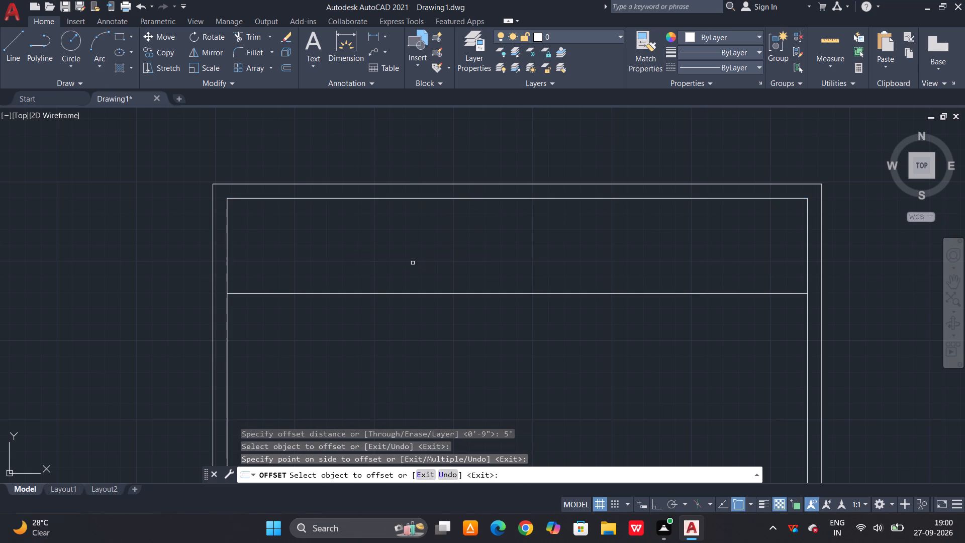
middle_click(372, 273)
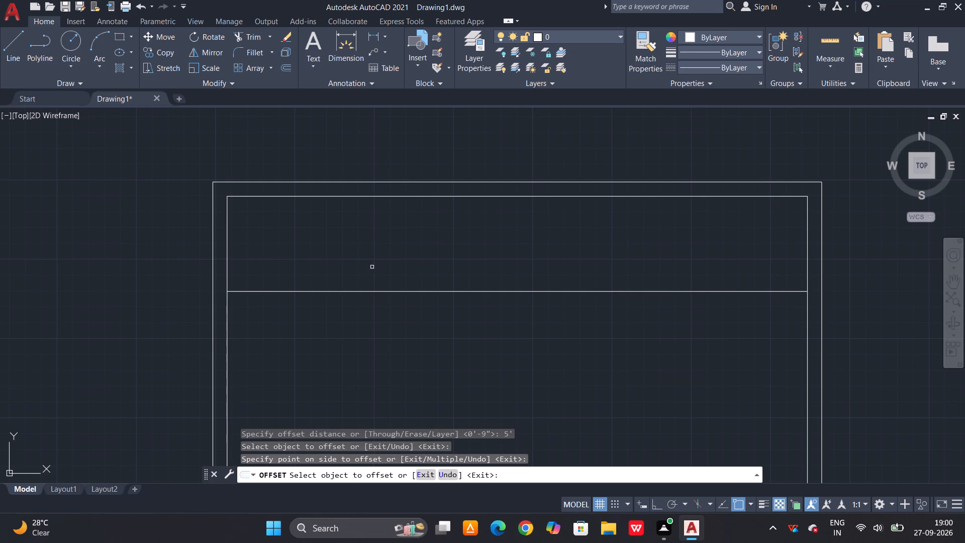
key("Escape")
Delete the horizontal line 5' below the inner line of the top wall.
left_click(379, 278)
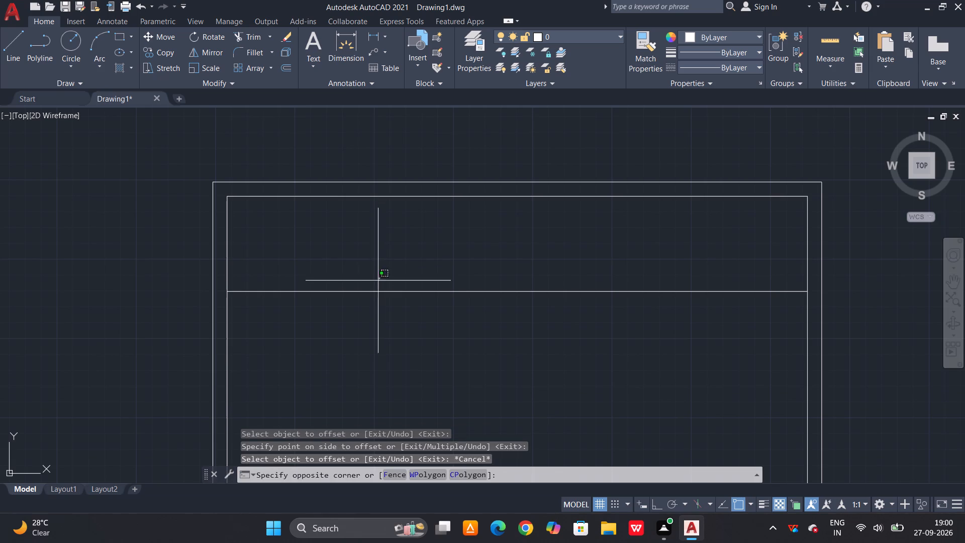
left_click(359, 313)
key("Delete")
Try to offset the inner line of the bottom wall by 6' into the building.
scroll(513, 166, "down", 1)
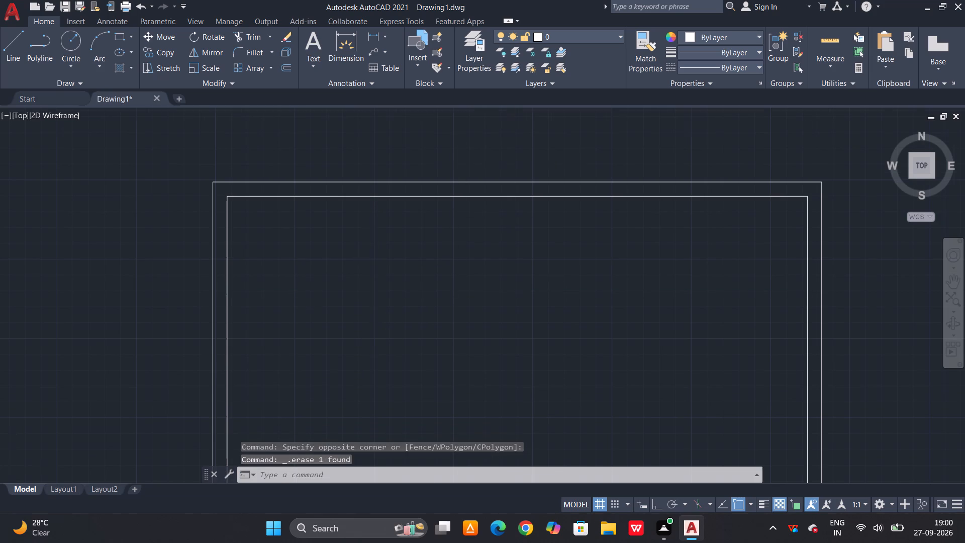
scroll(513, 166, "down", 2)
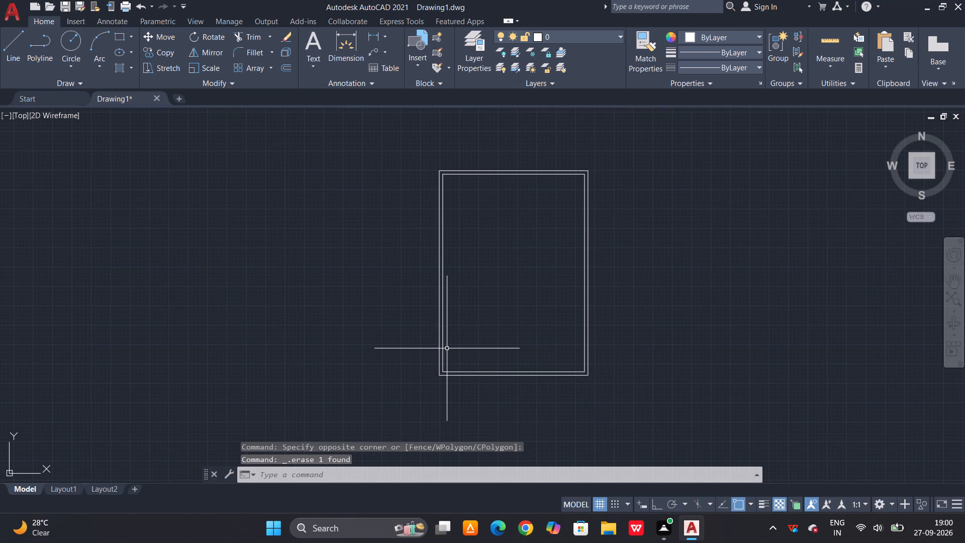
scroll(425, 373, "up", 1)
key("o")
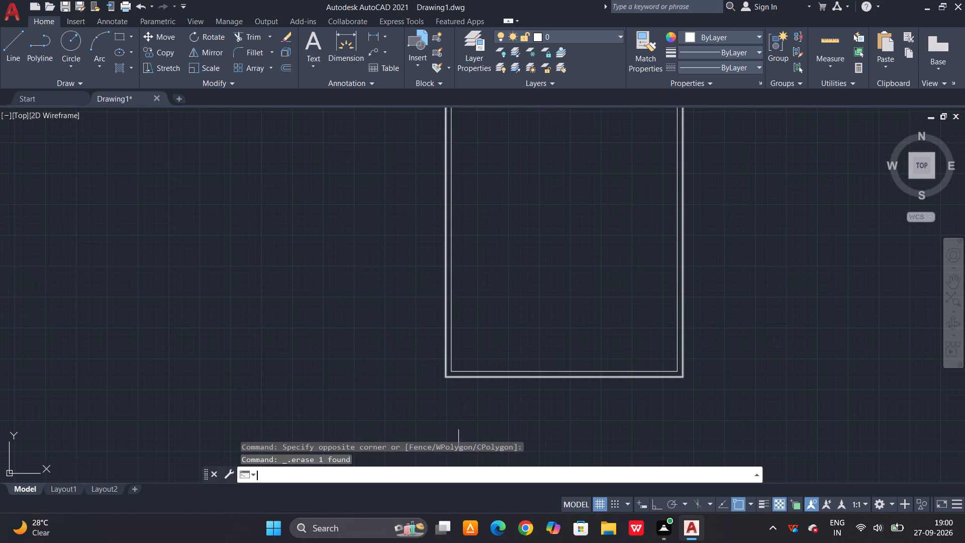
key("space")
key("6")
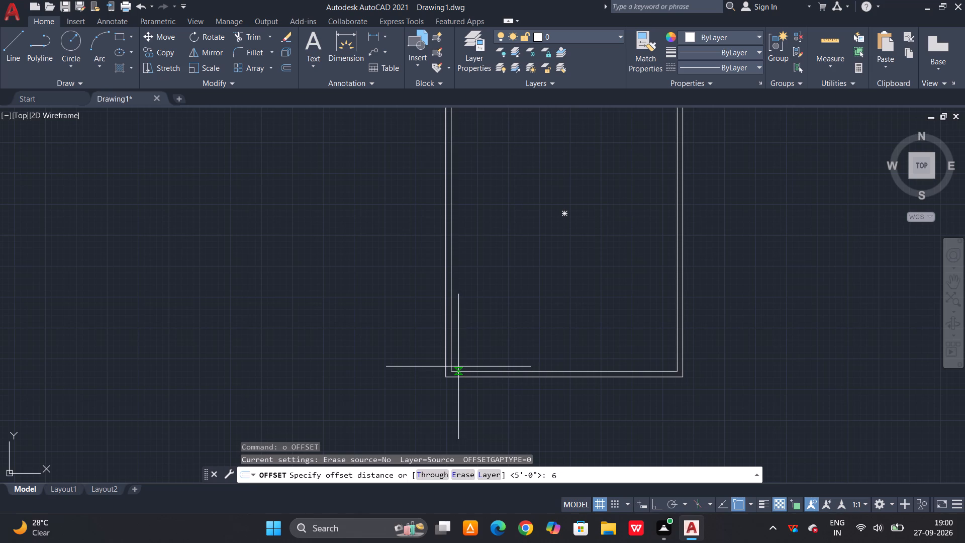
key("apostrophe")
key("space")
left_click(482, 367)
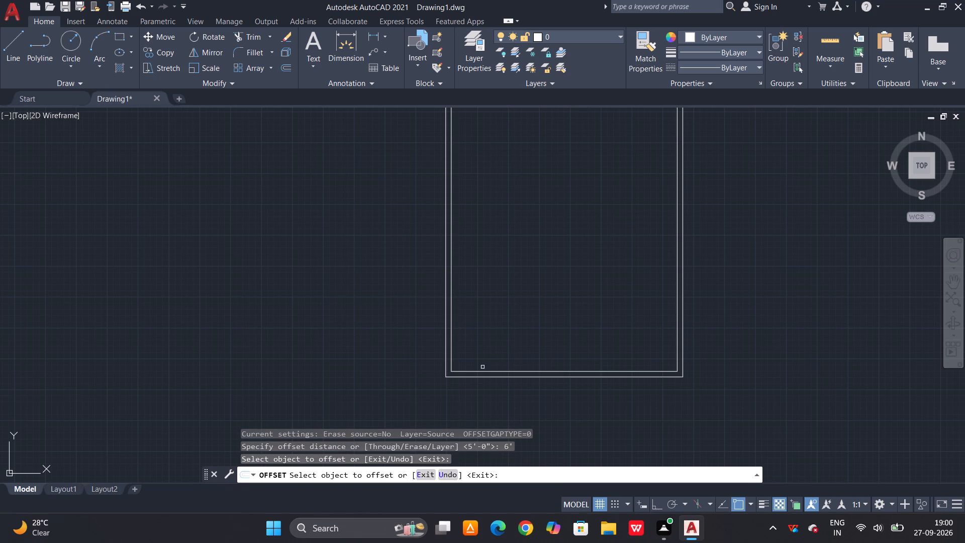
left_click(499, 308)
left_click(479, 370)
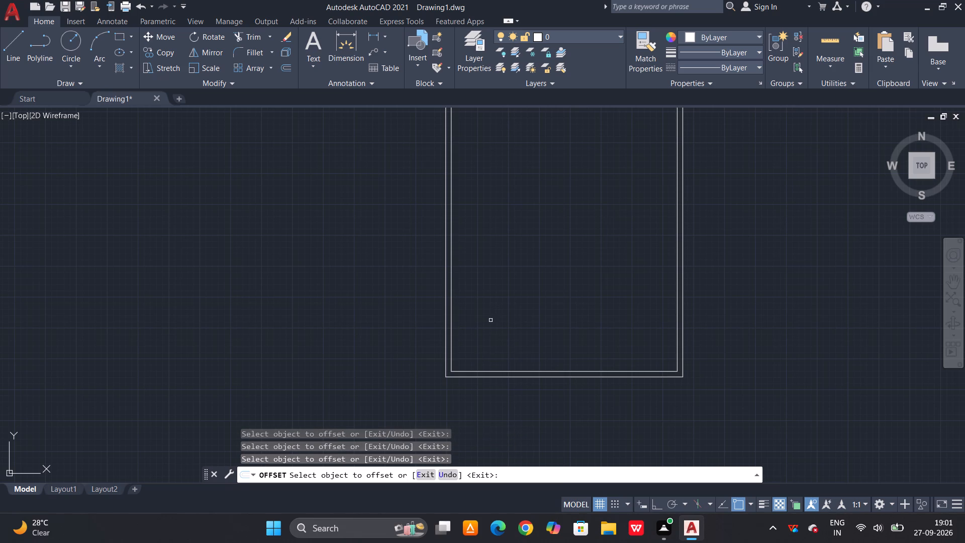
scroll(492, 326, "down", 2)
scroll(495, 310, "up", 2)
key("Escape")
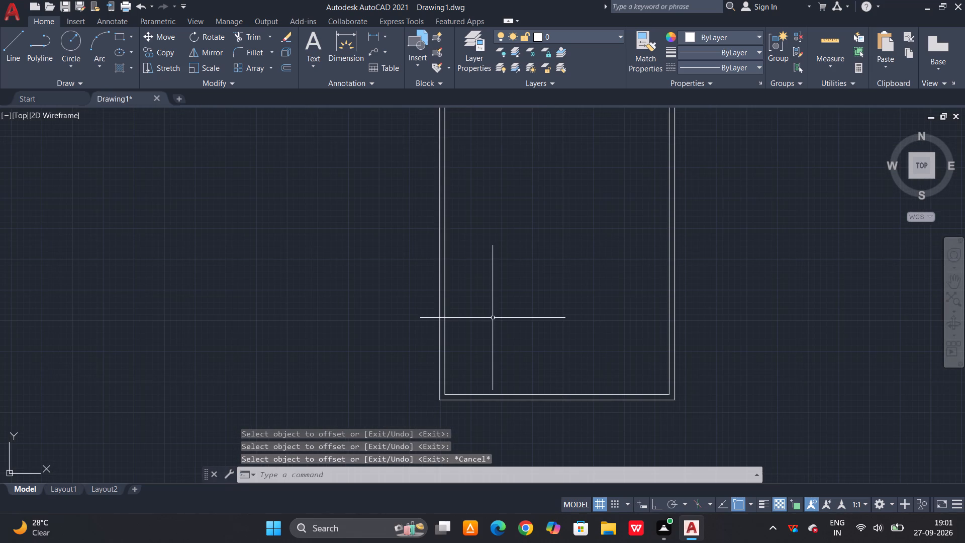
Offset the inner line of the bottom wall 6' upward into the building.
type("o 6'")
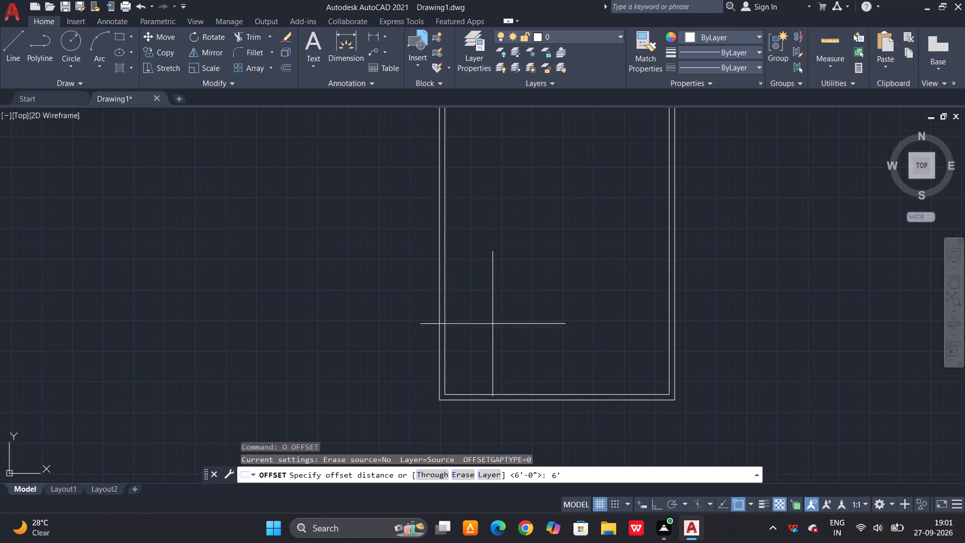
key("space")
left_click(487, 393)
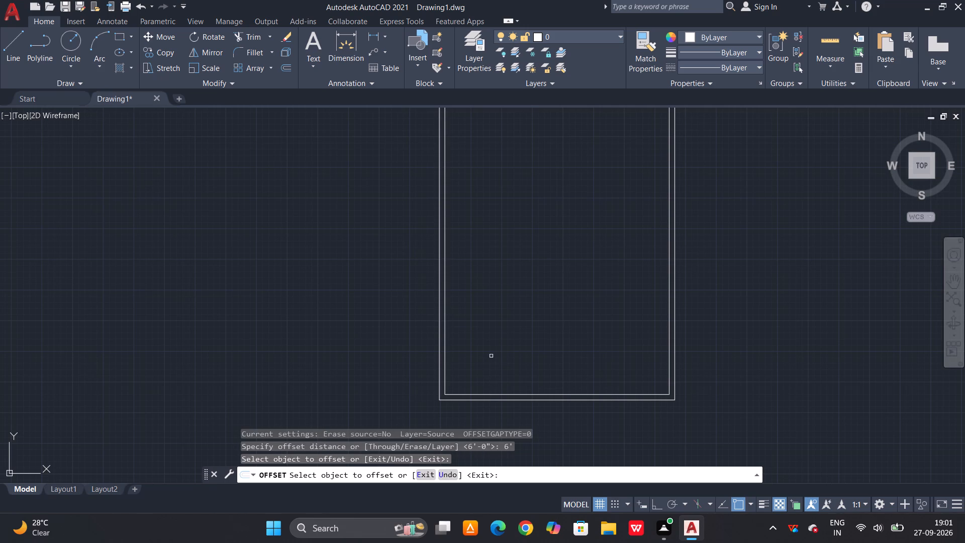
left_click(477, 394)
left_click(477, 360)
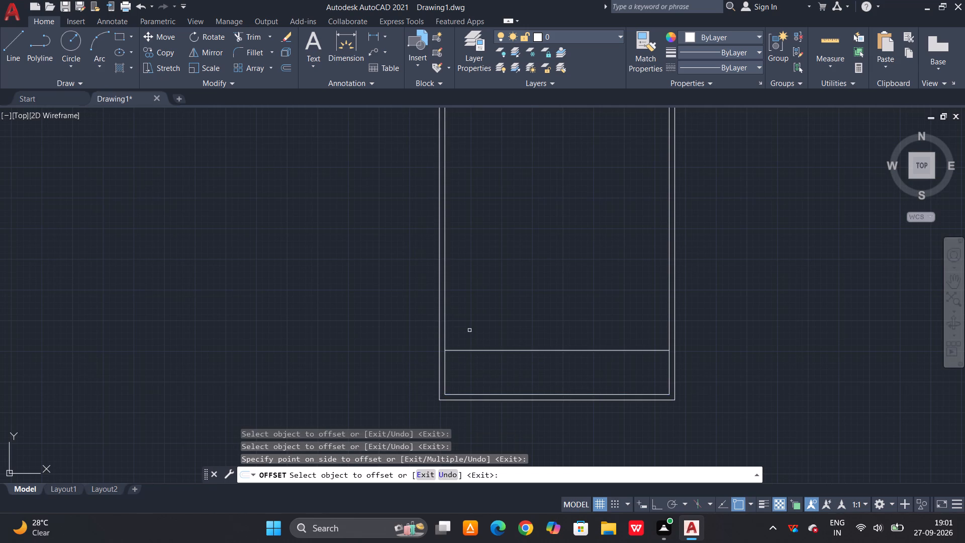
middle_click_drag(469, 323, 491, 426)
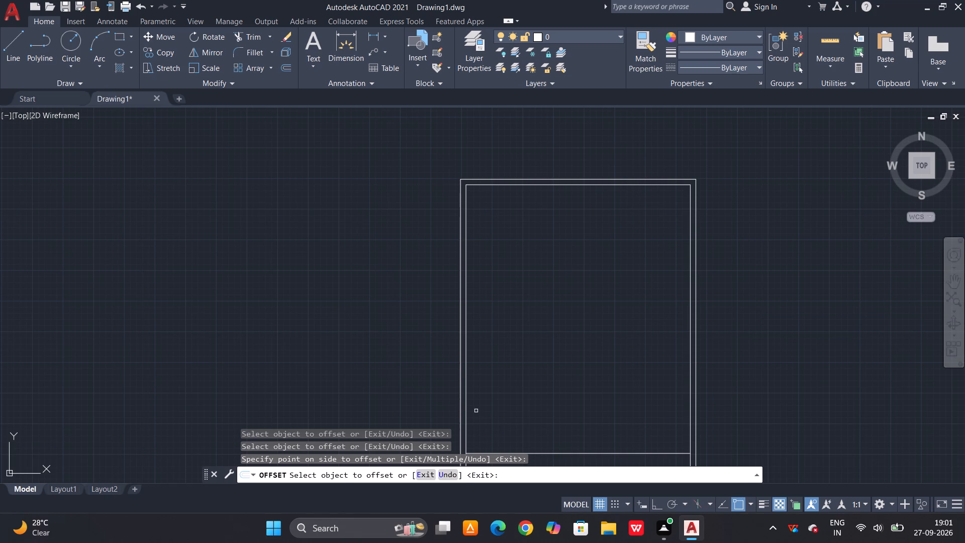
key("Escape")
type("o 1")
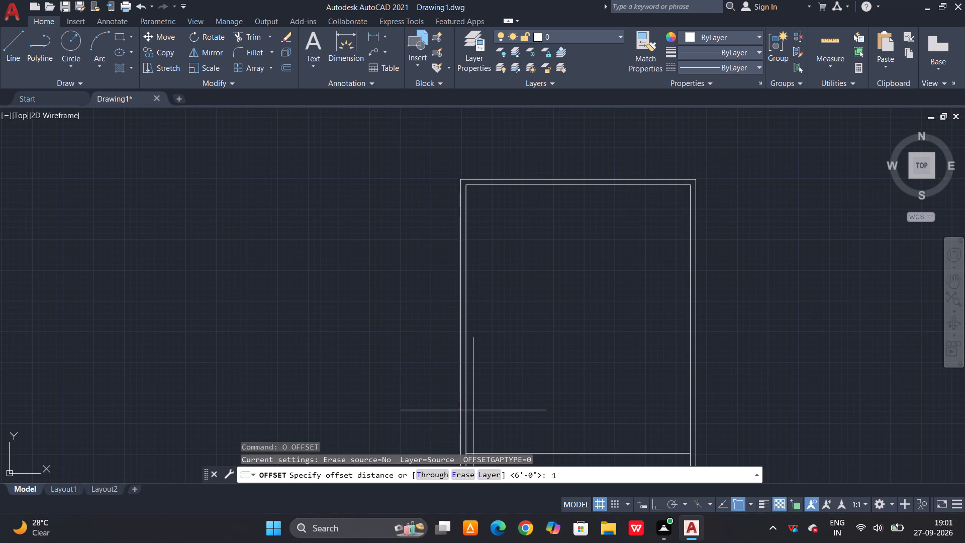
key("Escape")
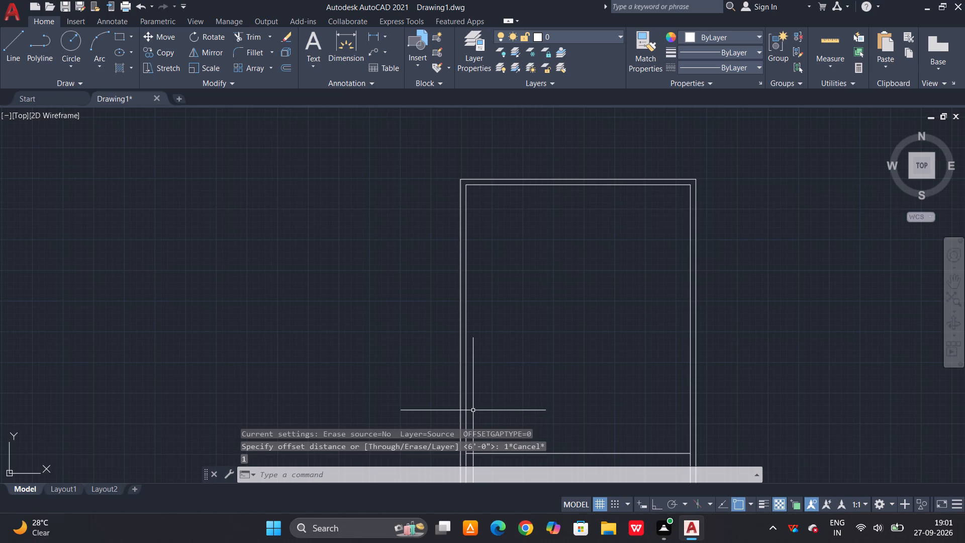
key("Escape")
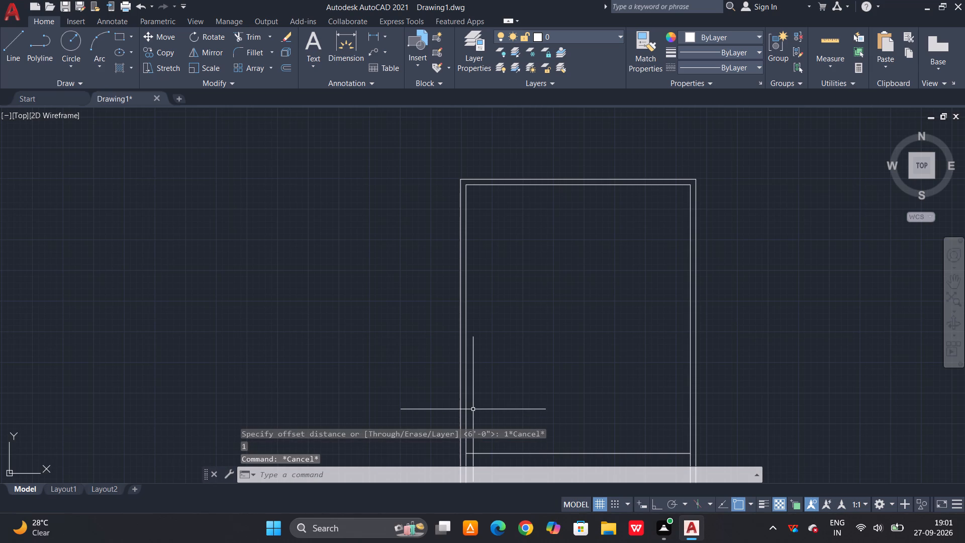
Delete the inner line of the bottom wall together with the line 6' above it.
scroll(511, 314, "down", 2)
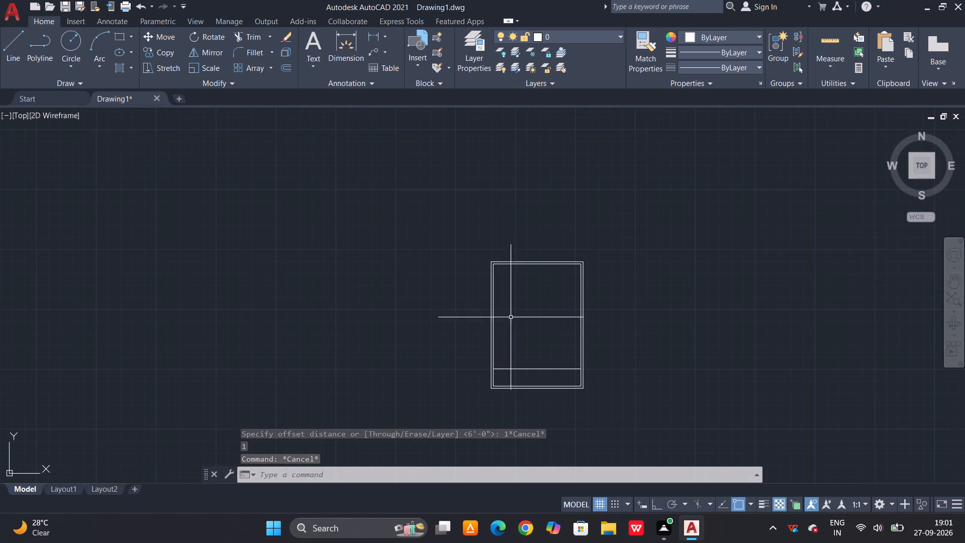
scroll(513, 358, "up", 1)
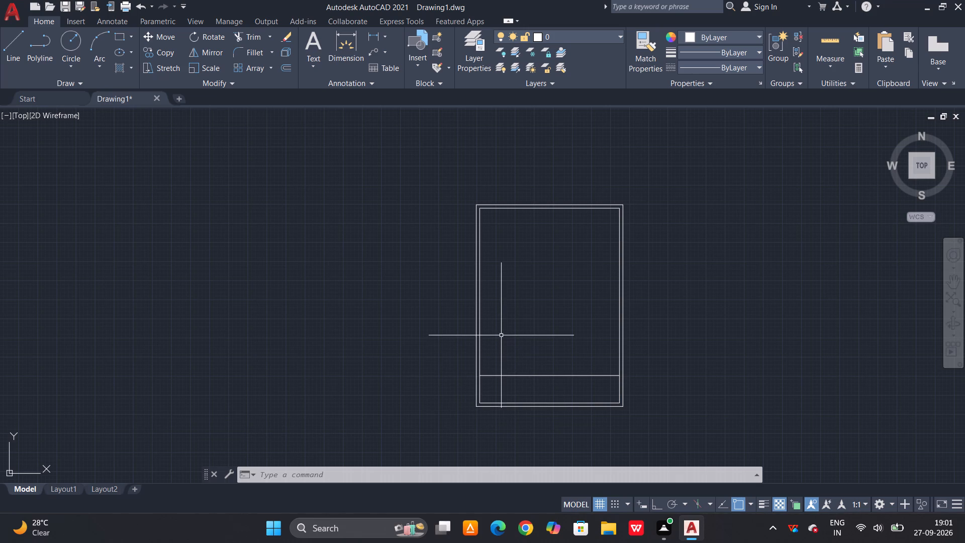
scroll(501, 334, "down", 1)
scroll(515, 427, "up", 2)
left_click_drag(544, 233, 540, 243)
left_click(508, 289)
left_click(497, 301)
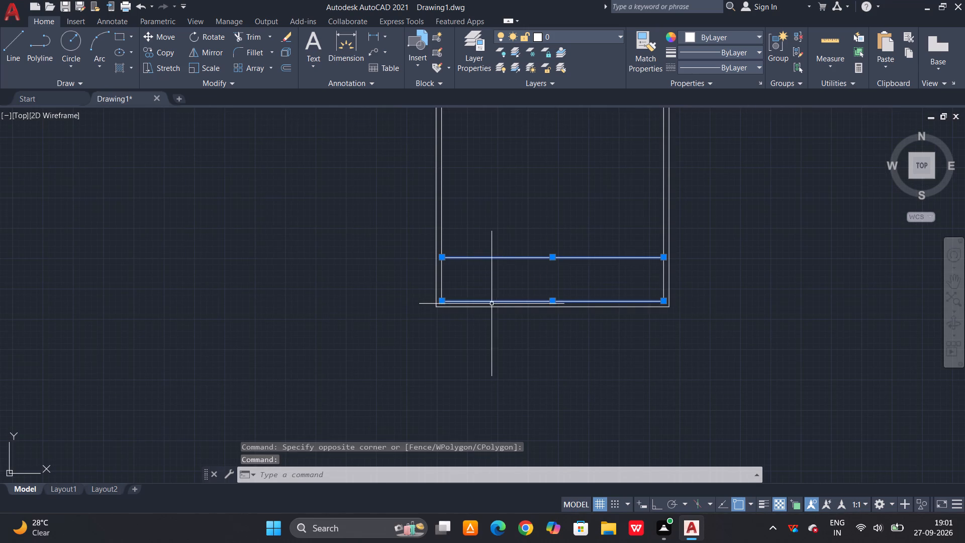
key("Delete")
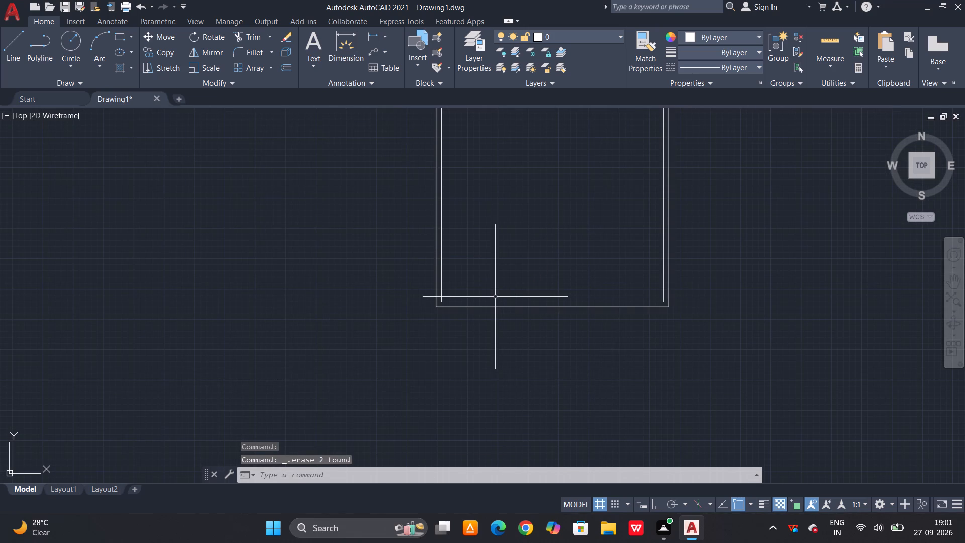
key("Escape")
Extend the inner lines of both side walls down to the outer bottom line.
type("ex")
key("space")
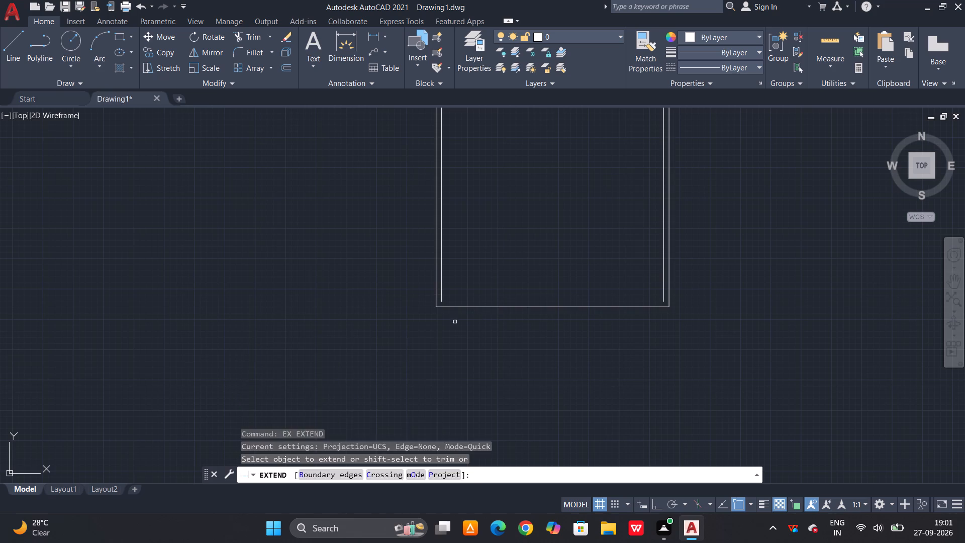
key("space")
left_click(442, 298)
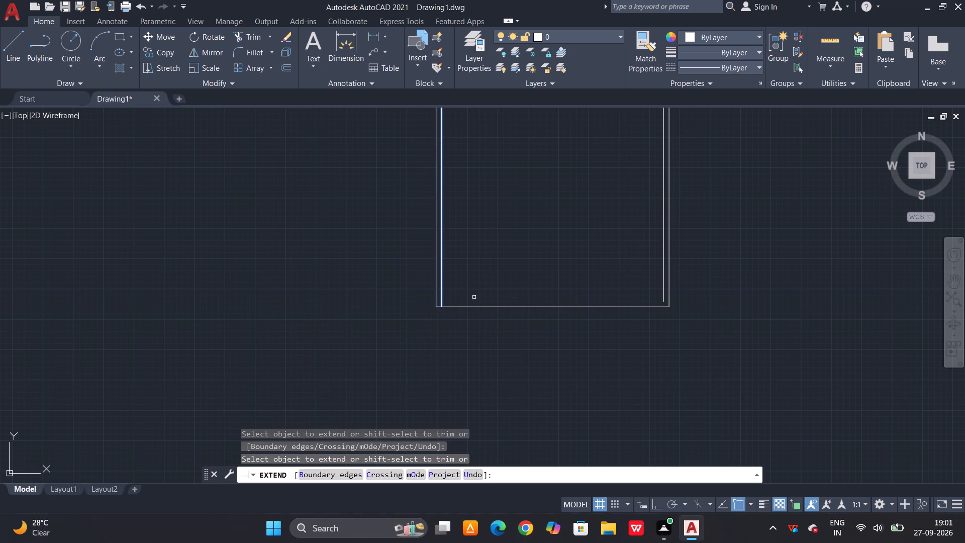
left_click(662, 291)
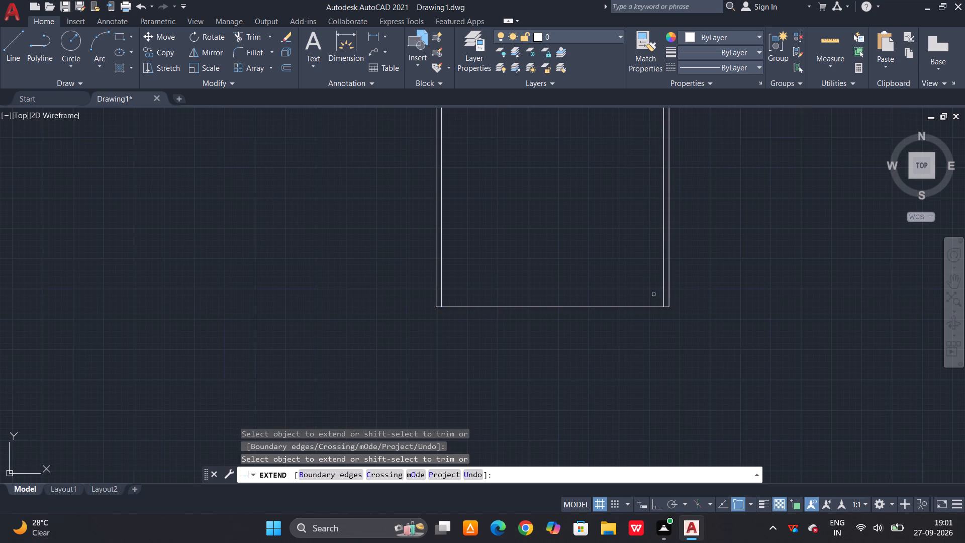
key("Escape")
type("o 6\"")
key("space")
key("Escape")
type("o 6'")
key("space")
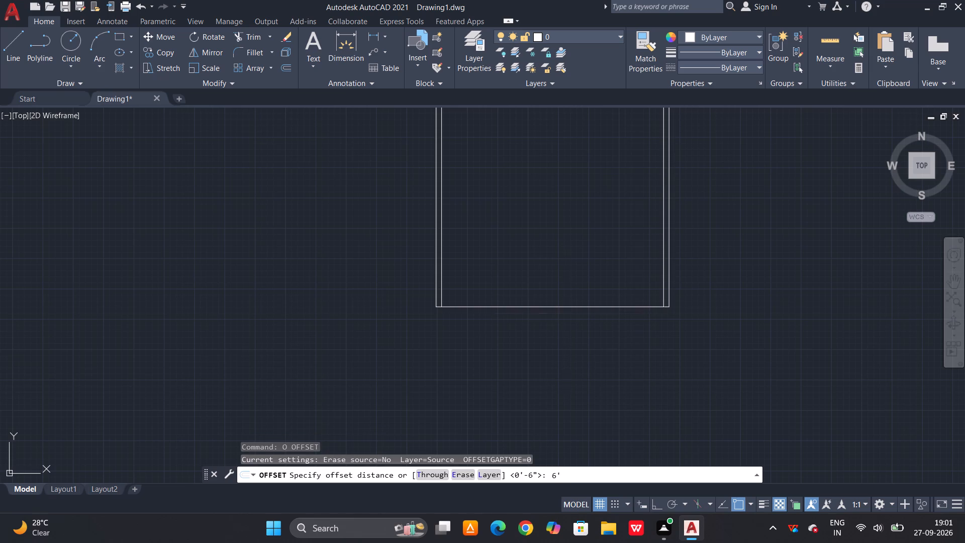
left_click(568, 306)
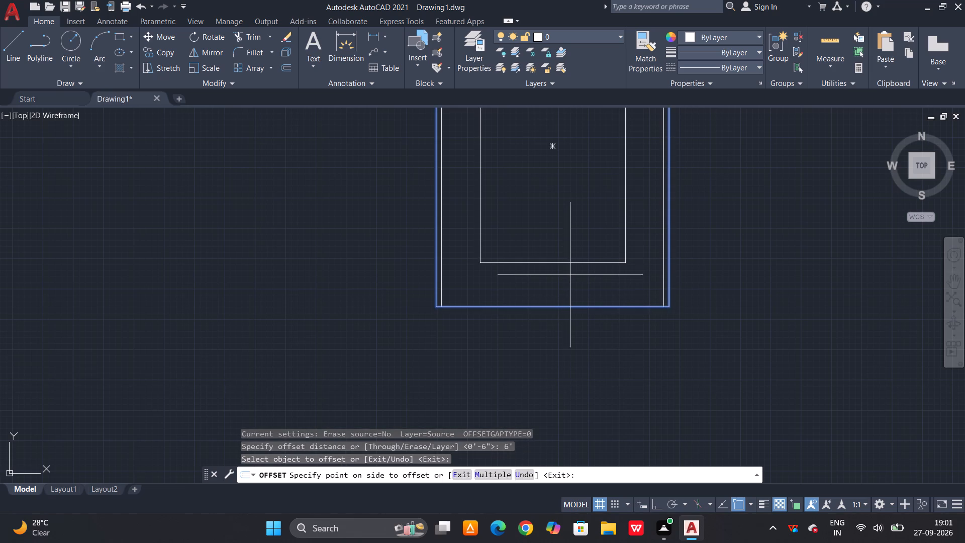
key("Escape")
Explode the outer 32' by 44' rectangle into separate lines.
left_click(535, 309)
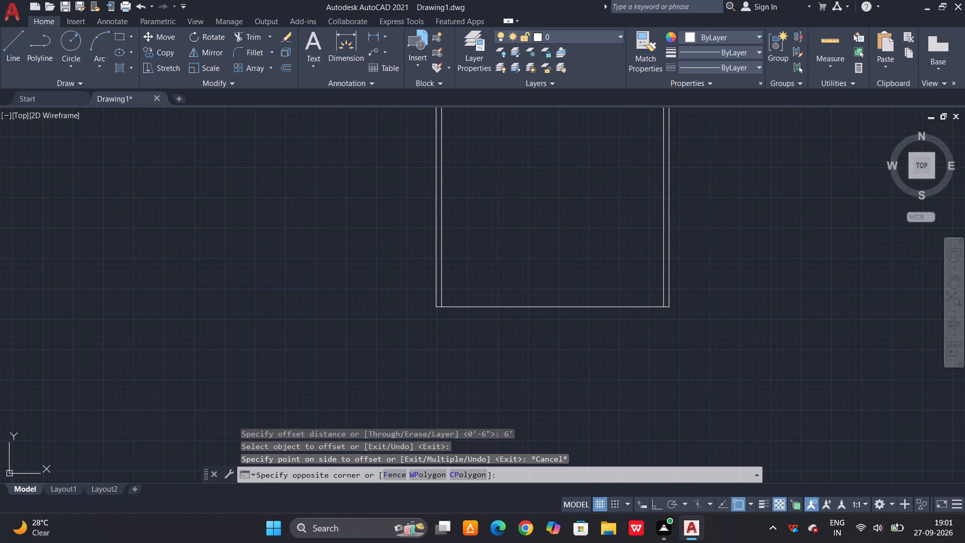
left_click_drag(540, 290, 513, 333)
left_click_drag(506, 297, 484, 327)
left_click(456, 350)
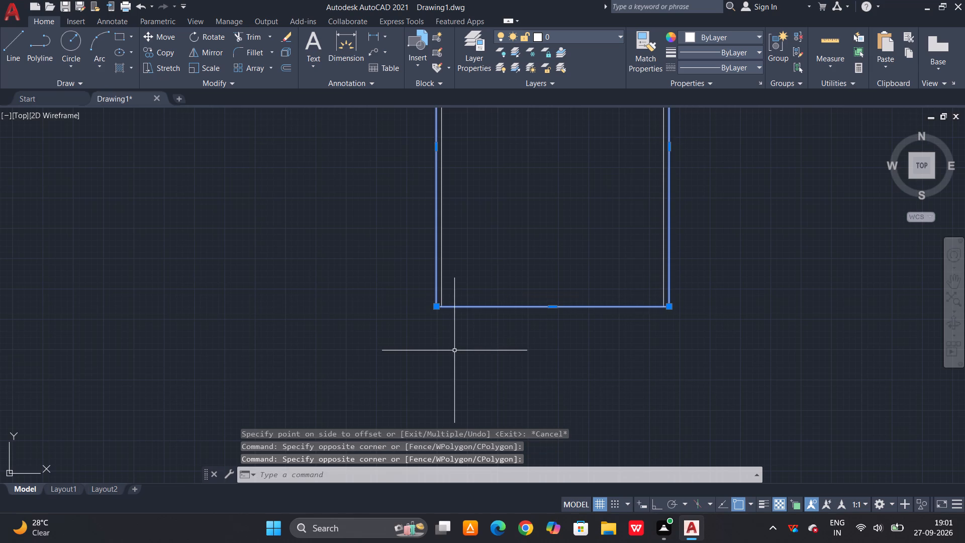
type("x")
key("space")
key("Escape")
Offset the building's outer bottom line 6' upward.
type("o")
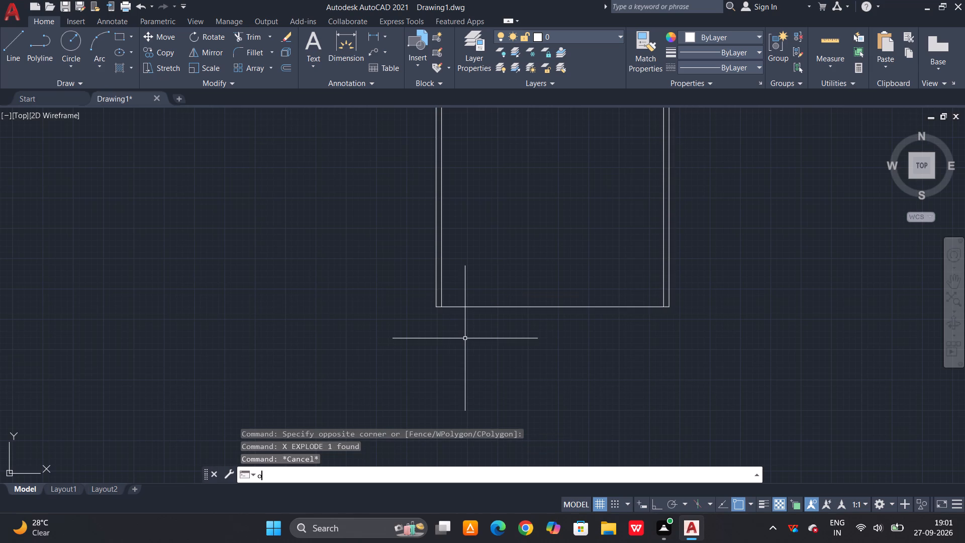
key("space")
type("6'")
key("space")
left_click(547, 307)
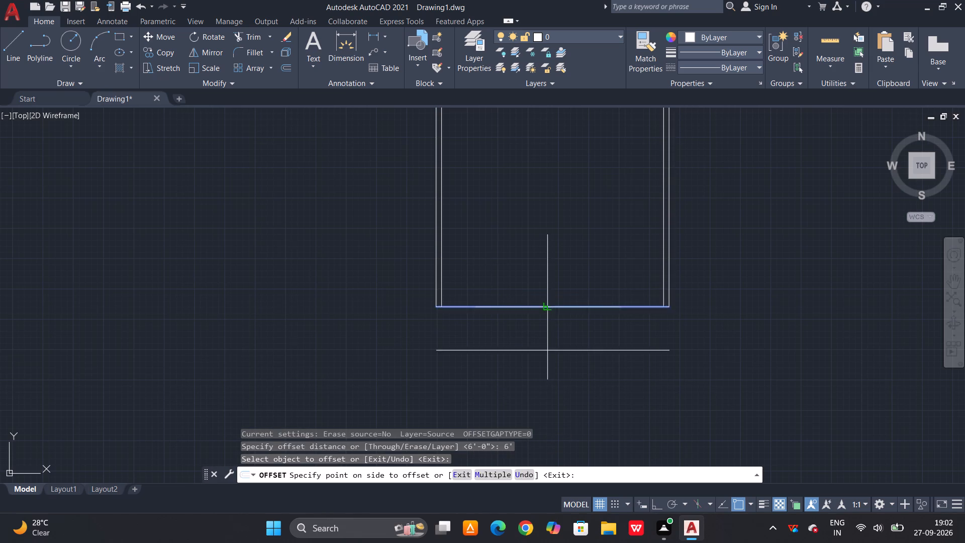
left_click(553, 275)
middle_click_drag(474, 293, 494, 369)
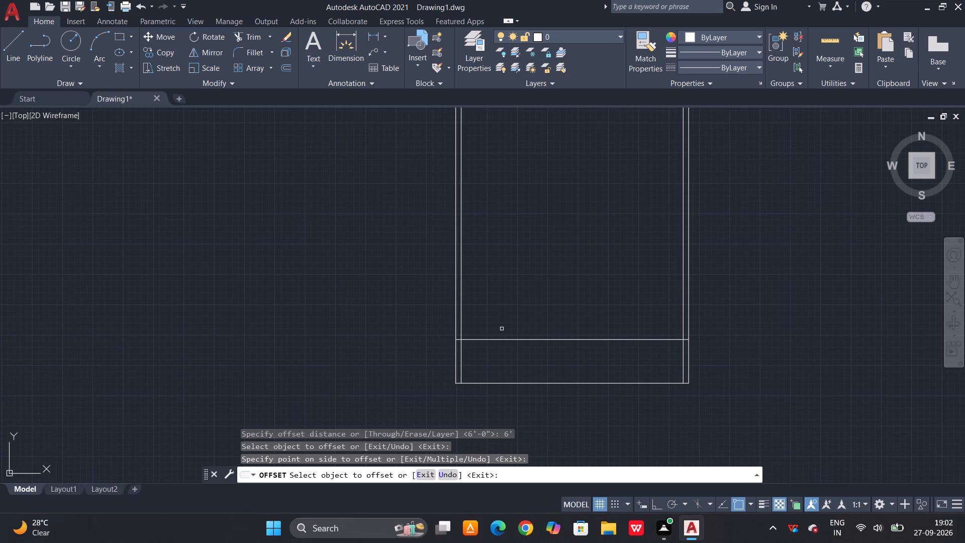
key("Escape")
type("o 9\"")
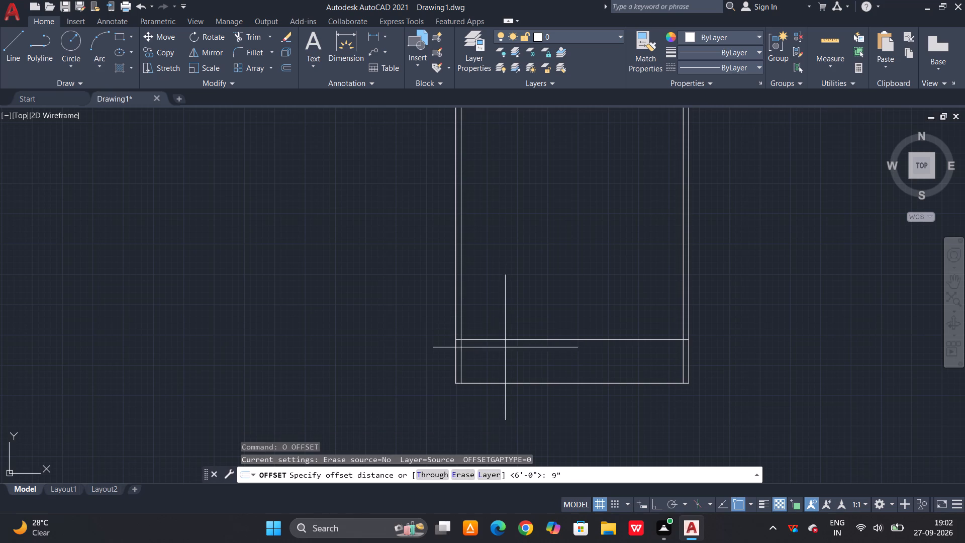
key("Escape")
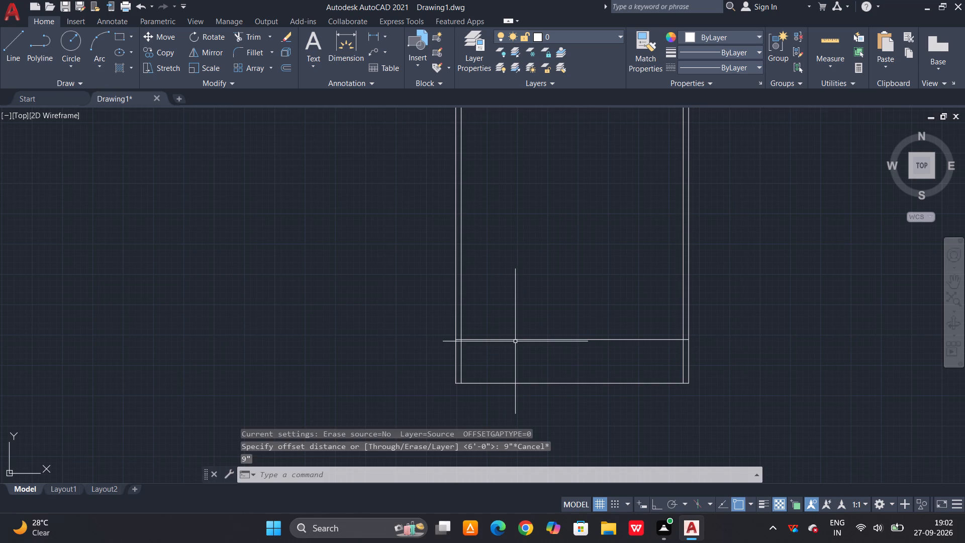
Offset the line 6' above the building's bottom line 9" upward to form the lower cross wall.
type("o 9")
key("apostrophe")
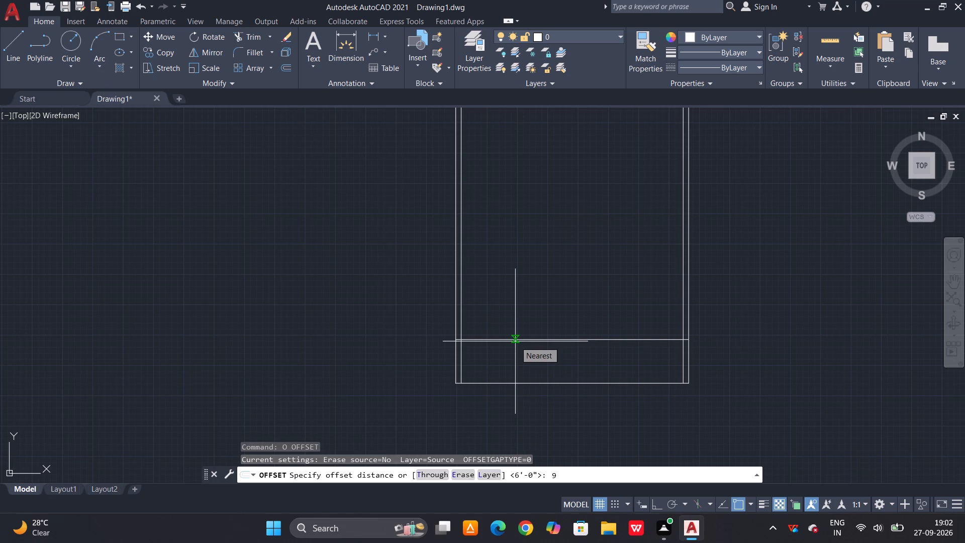
key("BackSpace")
type("\"")
key("space")
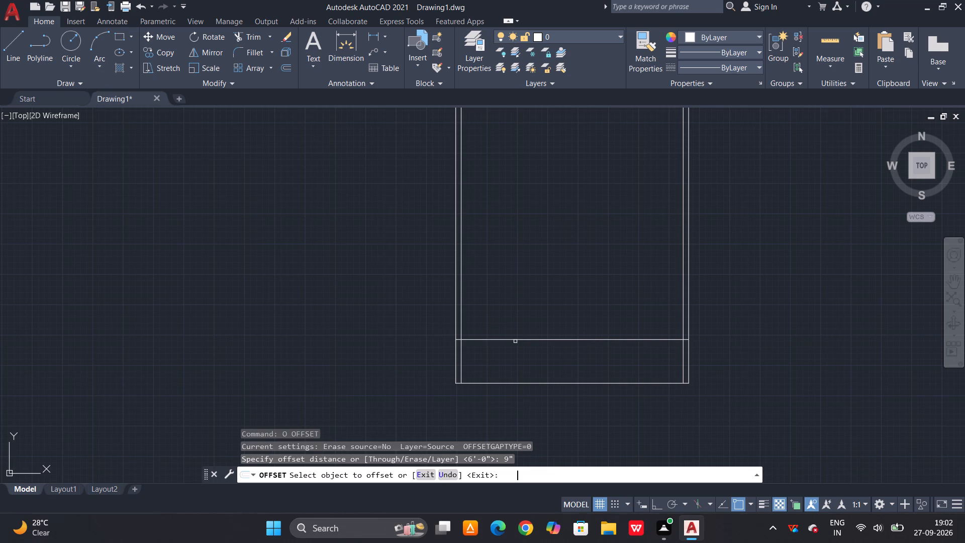
left_click(530, 339)
left_click(547, 279)
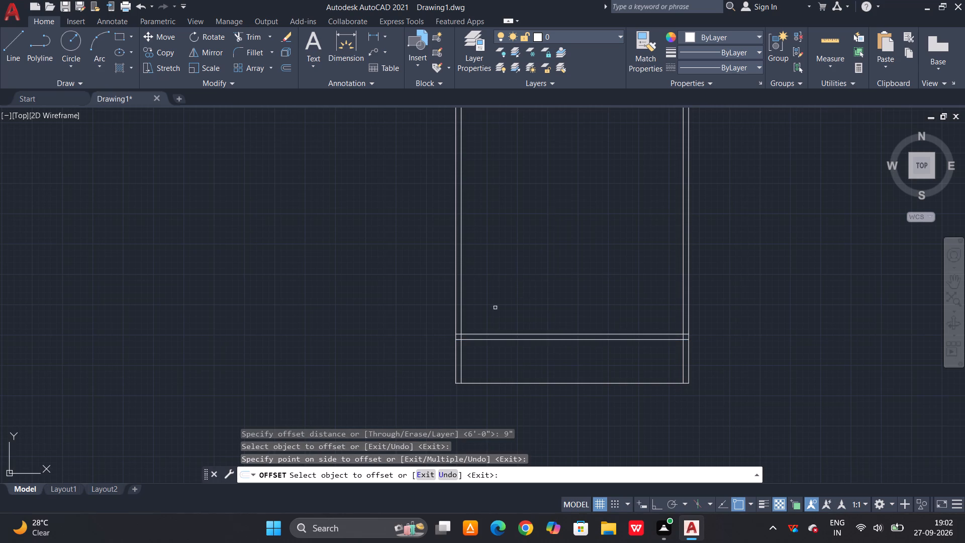
scroll(468, 324, "up", 2)
key("Escape")
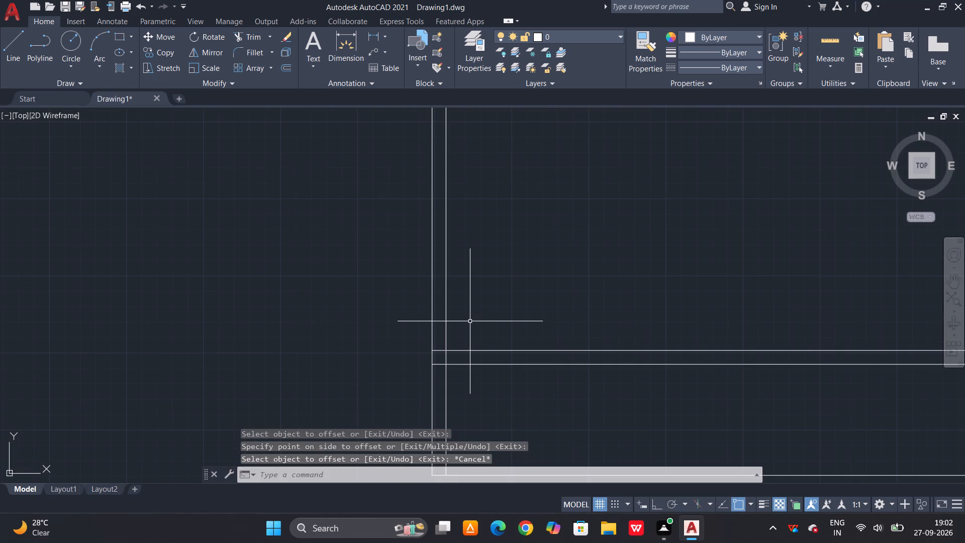
Offset the upper line of the lower cross wall 15' upward.
type("o")
key("space")
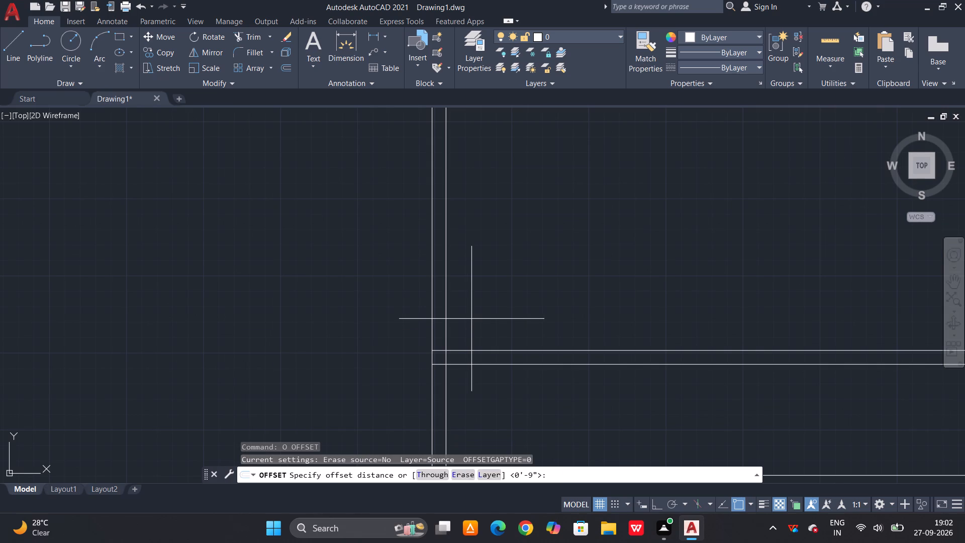
type("15'")
key("space")
left_click(511, 351)
left_click(528, 247)
scroll(516, 274, "down", 2)
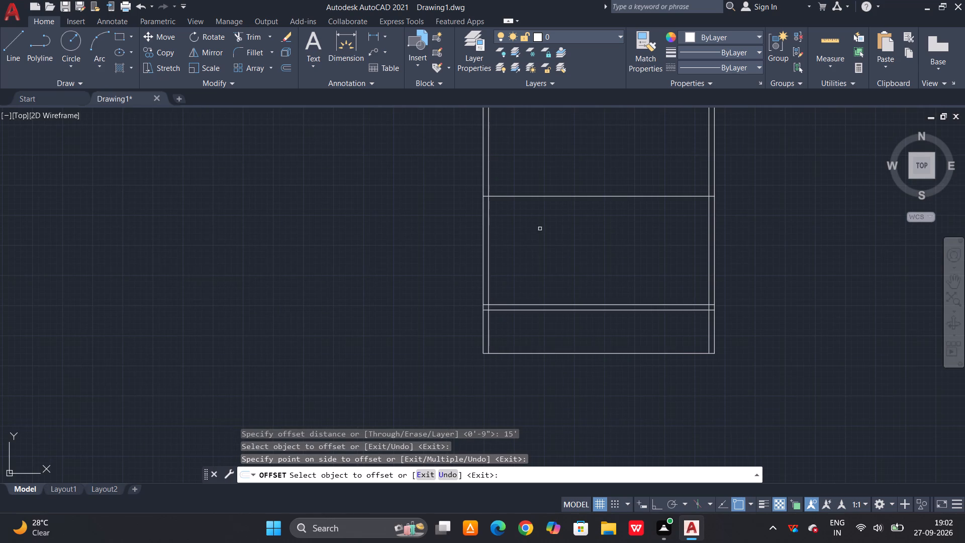
middle_click_drag(540, 230, 538, 295)
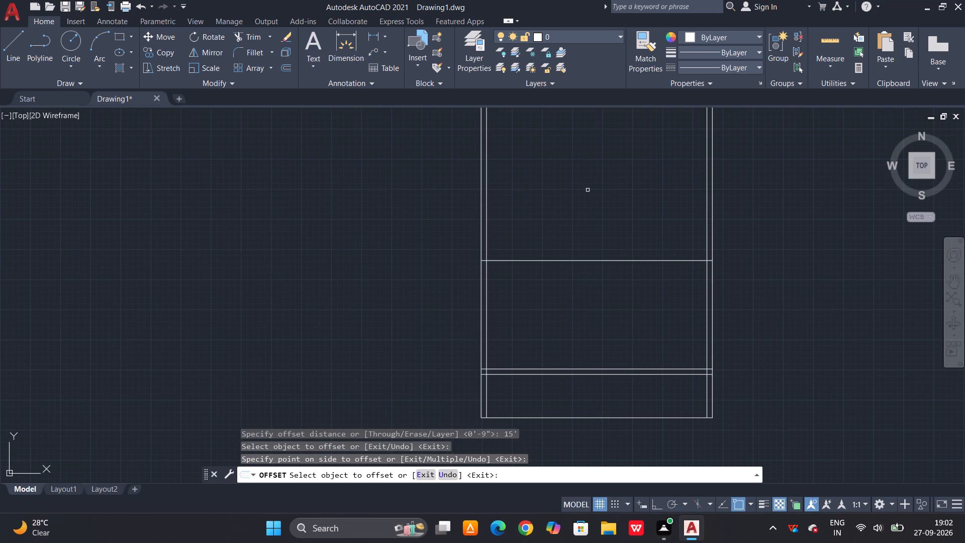
key("Escape")
key("Escape")
Offset the line 15' above the lower cross wall 9" upward to form the middle cross wall.
type("o")
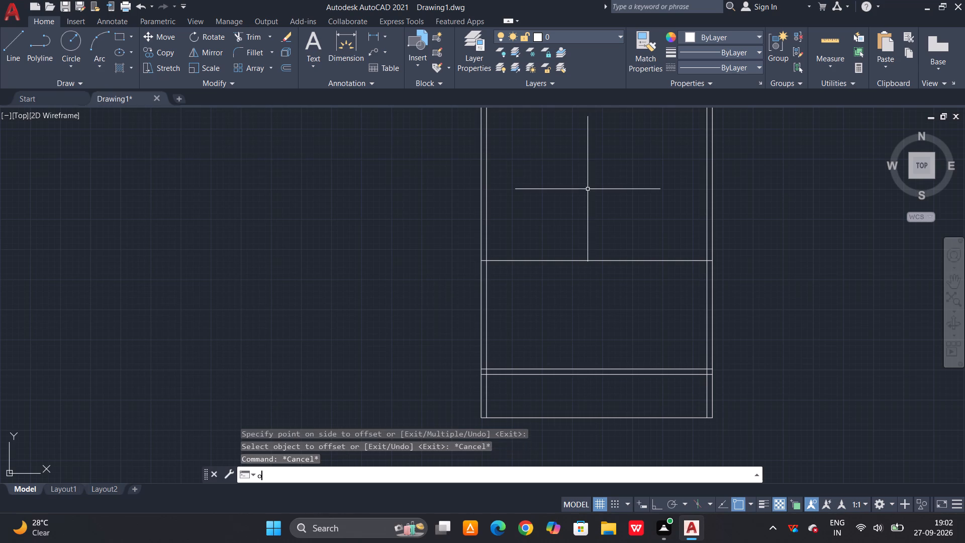
key("space")
type("9\"")
key("space")
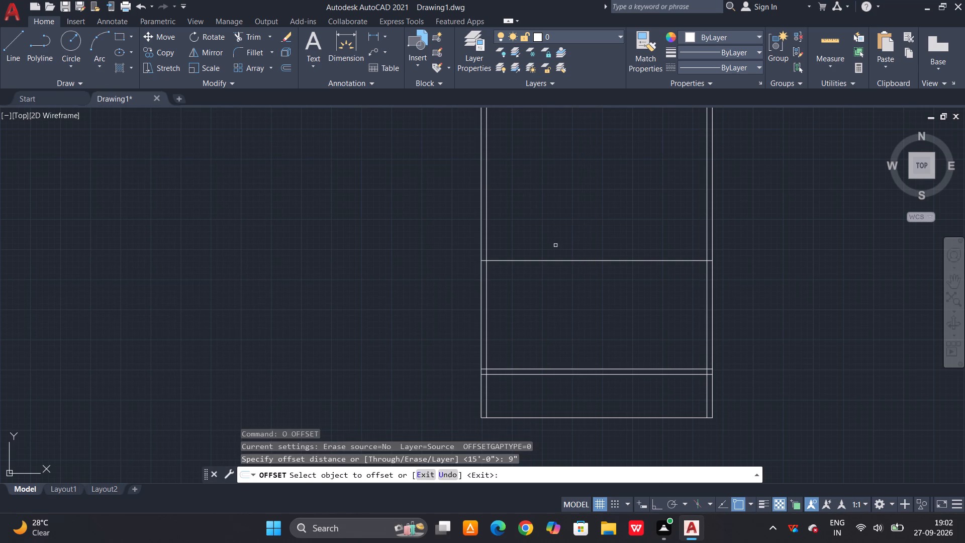
left_click(550, 258)
left_click(535, 260)
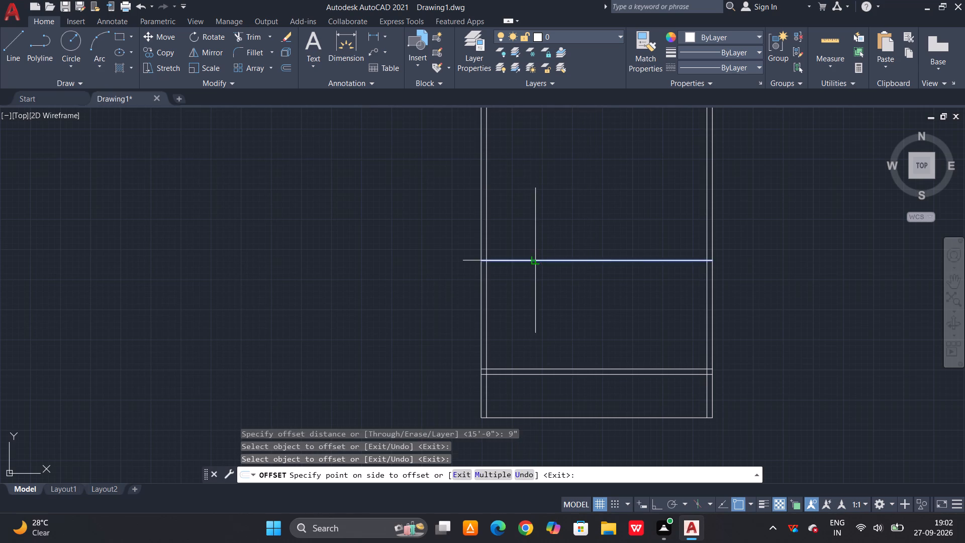
left_click(539, 231)
scroll(486, 263, "up", 1)
key("Escape")
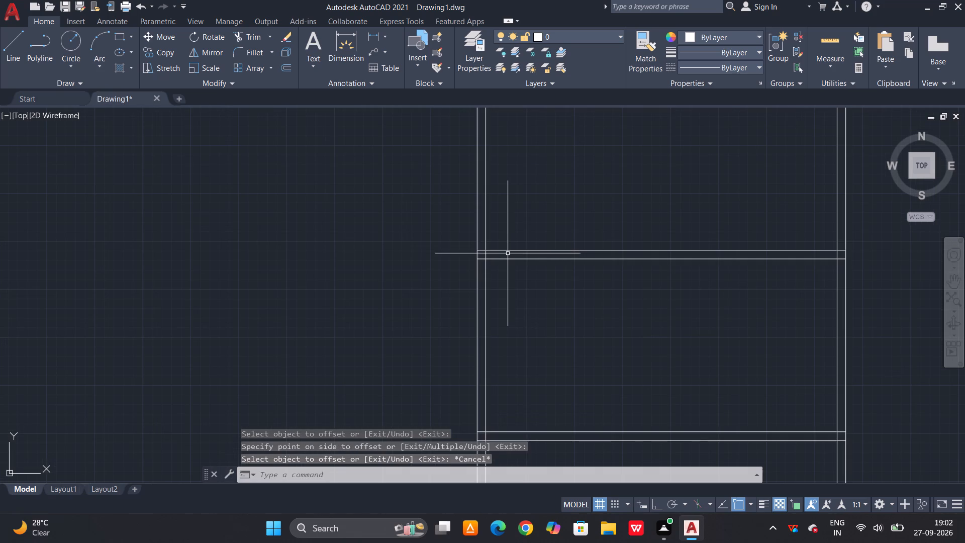
key("Escape")
Measure the clear distance between the two cross walls along the left wall's inner line, with Ortho on.
type("dim")
key("space")
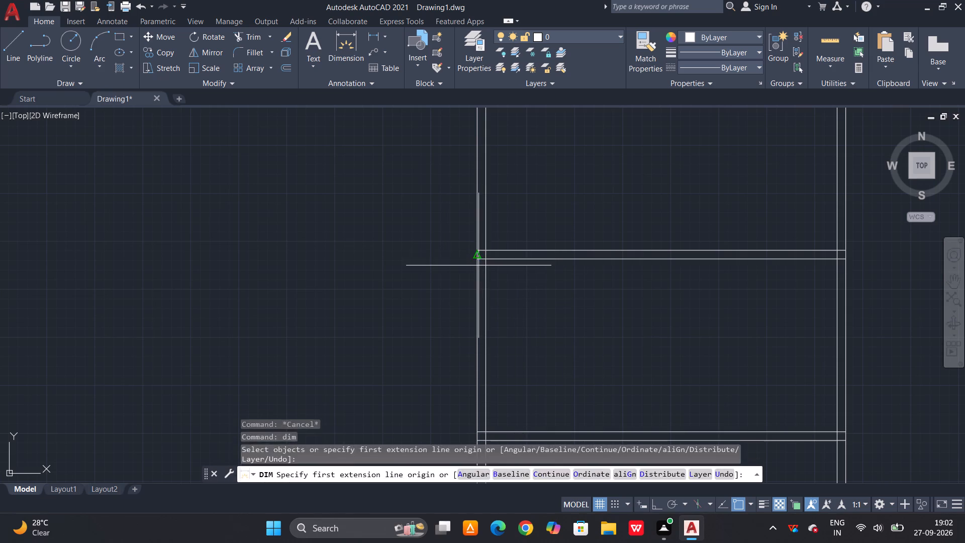
left_click(487, 256)
scroll(531, 184, "down", 2)
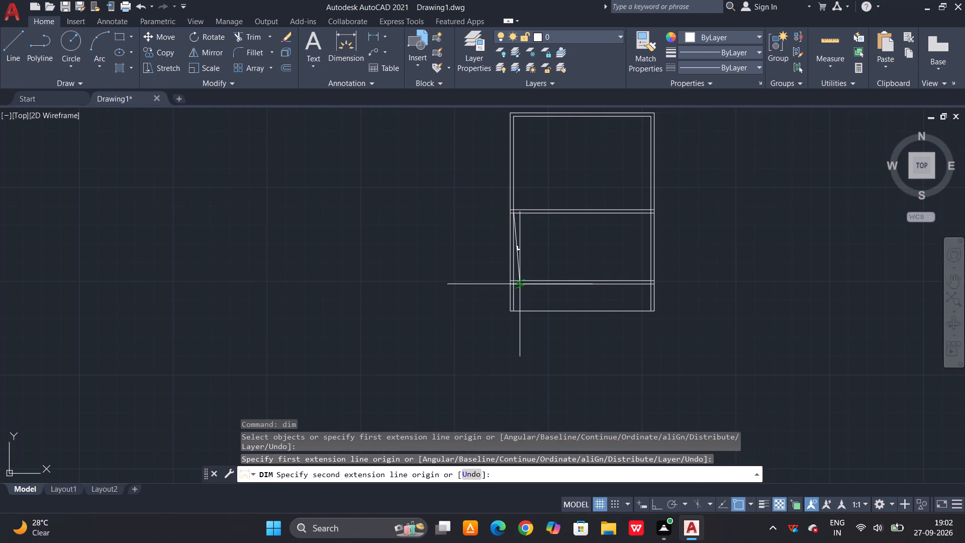
key("F8")
scroll(521, 282, "up", 3)
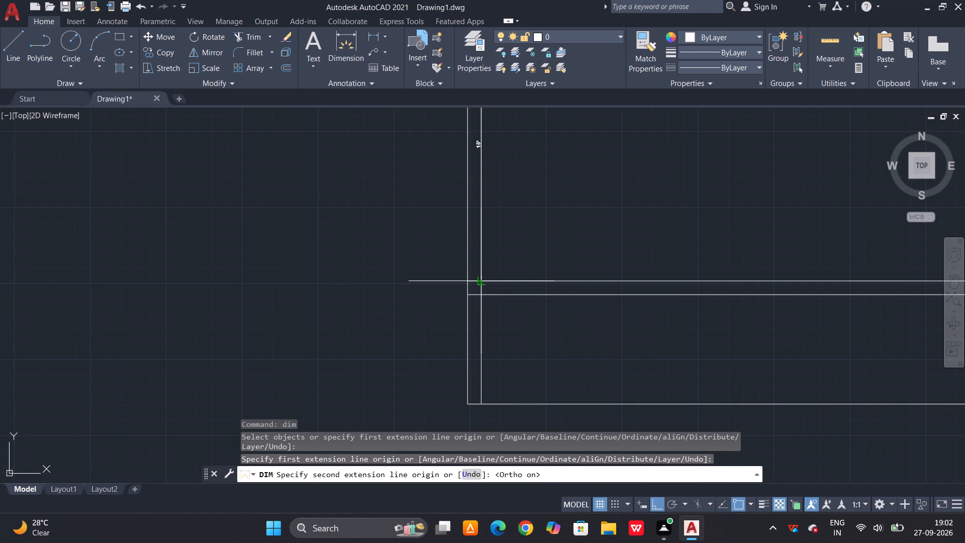
left_click(477, 279)
middle_click_drag(529, 304, 527, 379)
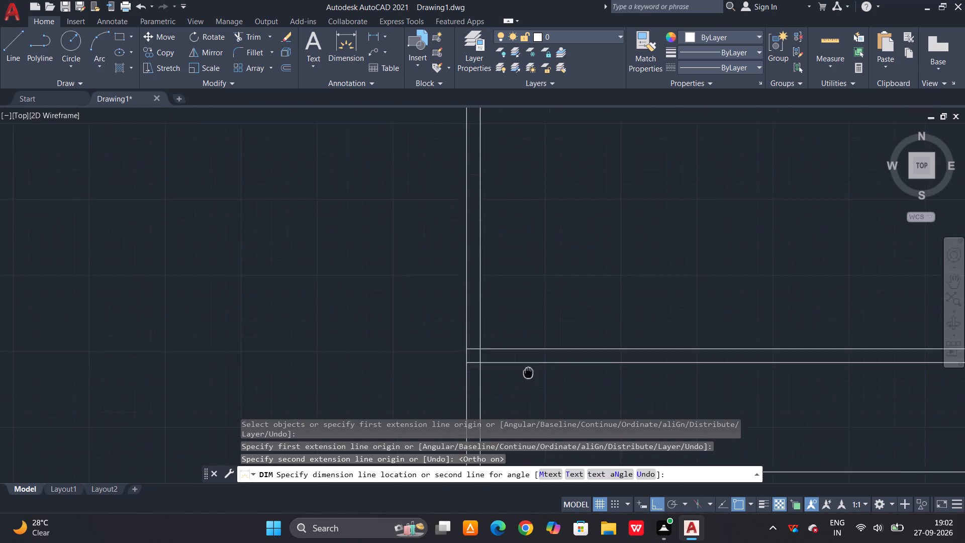
middle_click_drag(527, 379, 525, 384)
key("Escape")
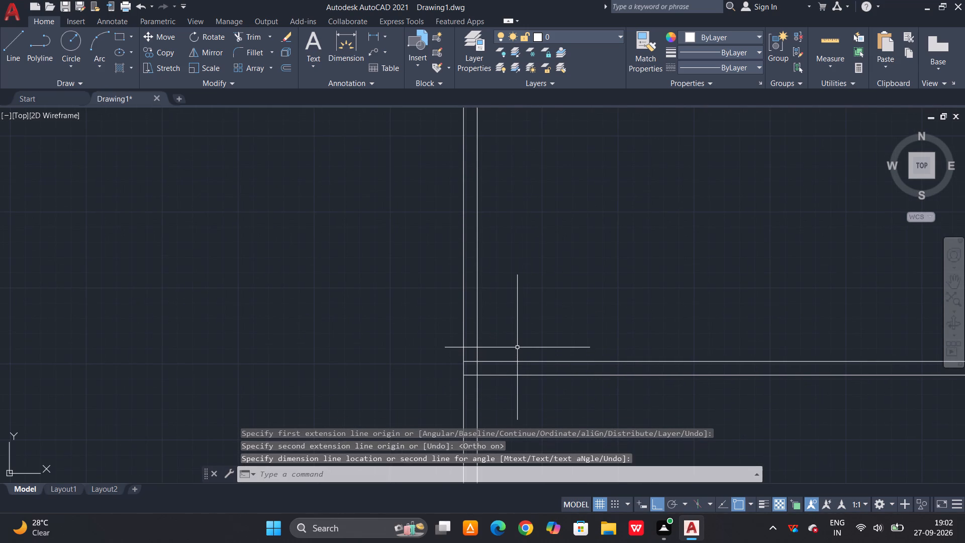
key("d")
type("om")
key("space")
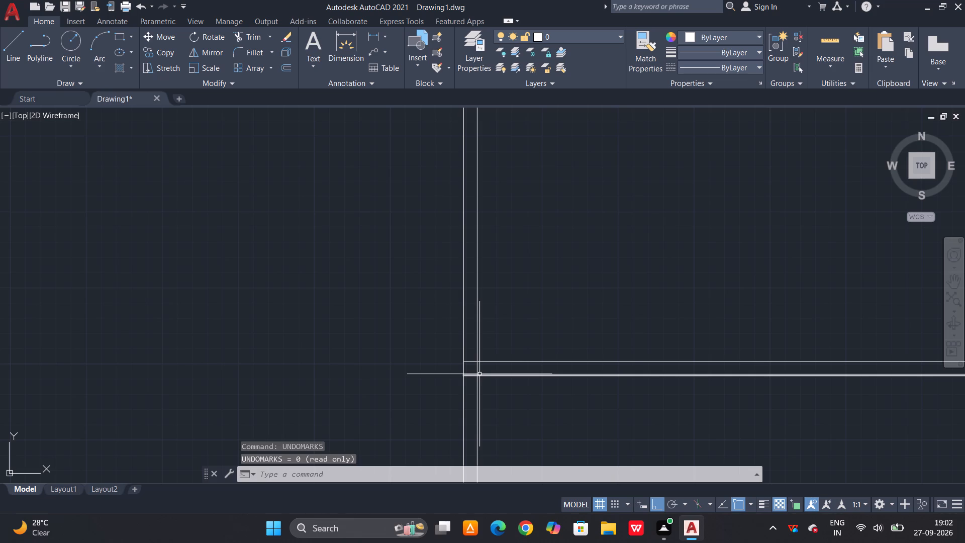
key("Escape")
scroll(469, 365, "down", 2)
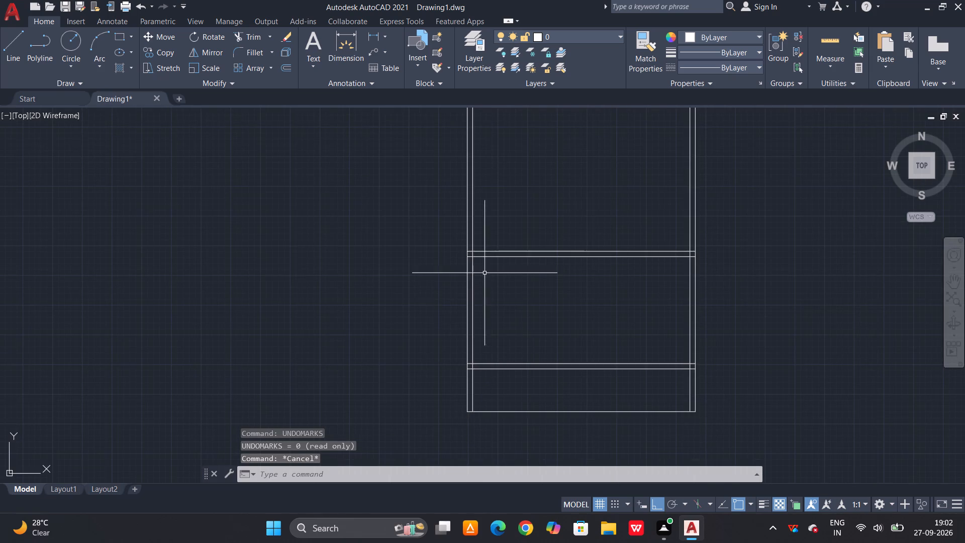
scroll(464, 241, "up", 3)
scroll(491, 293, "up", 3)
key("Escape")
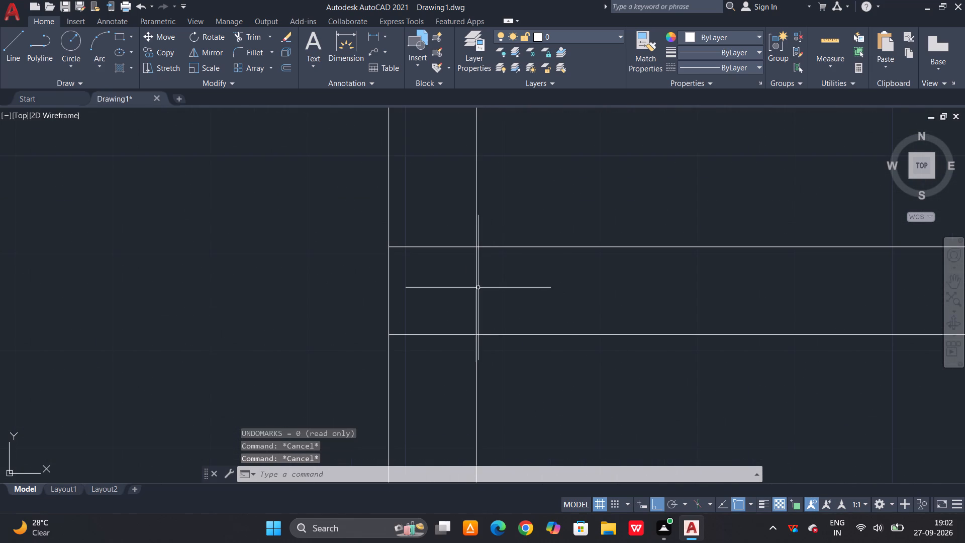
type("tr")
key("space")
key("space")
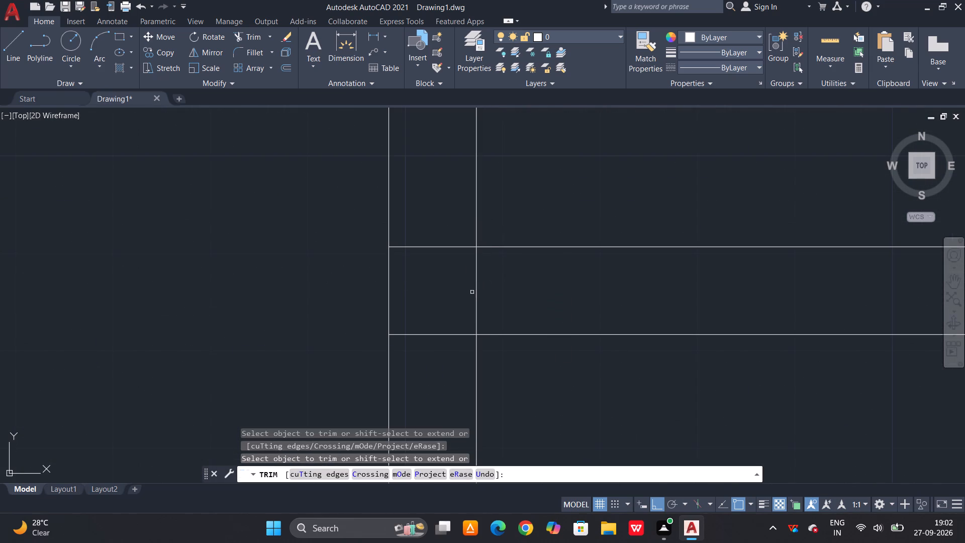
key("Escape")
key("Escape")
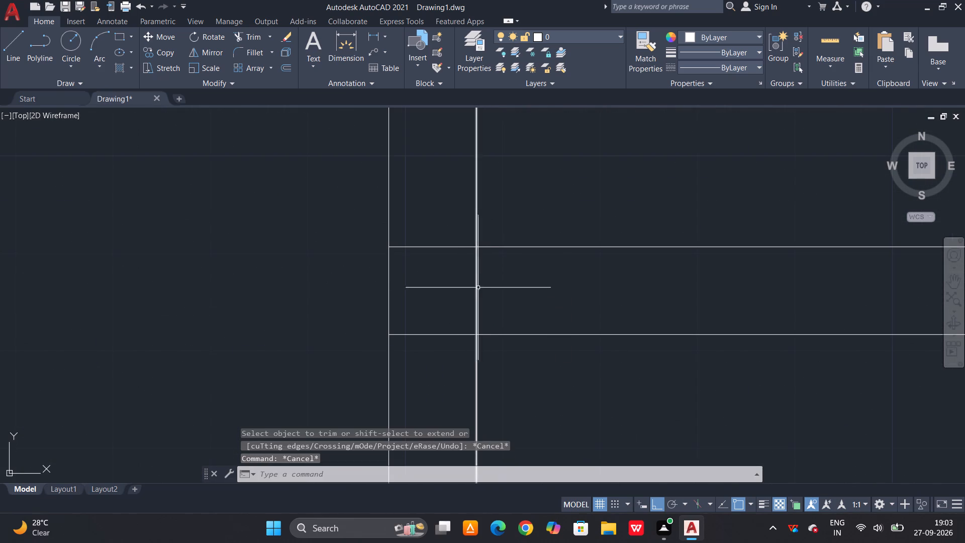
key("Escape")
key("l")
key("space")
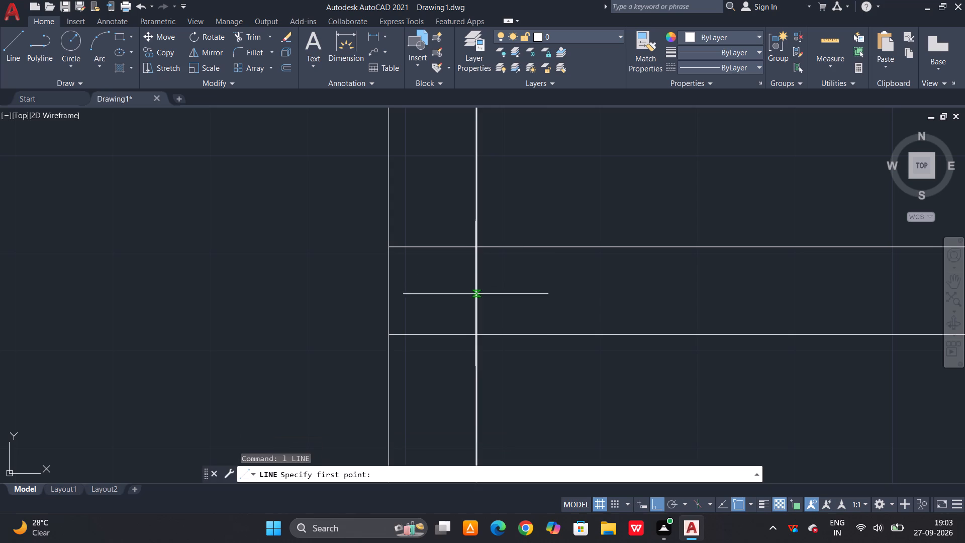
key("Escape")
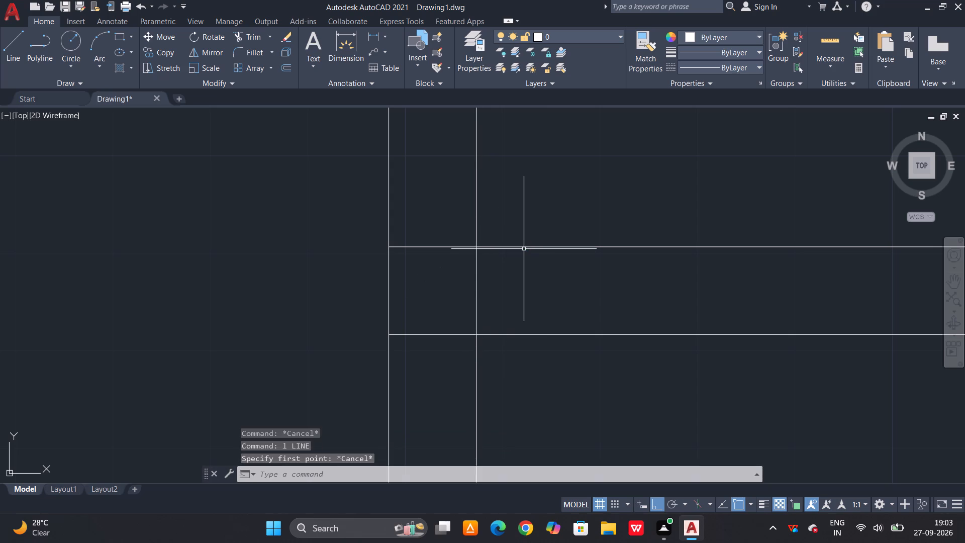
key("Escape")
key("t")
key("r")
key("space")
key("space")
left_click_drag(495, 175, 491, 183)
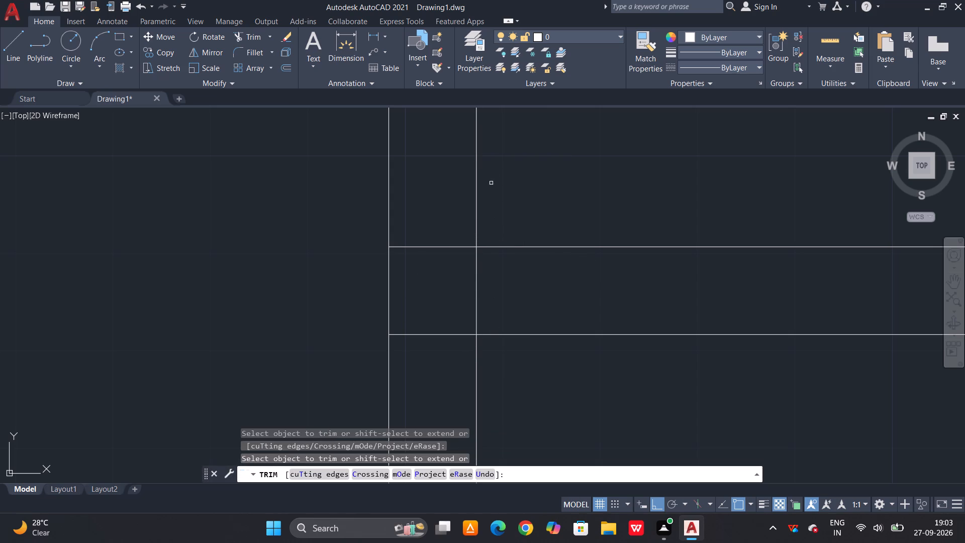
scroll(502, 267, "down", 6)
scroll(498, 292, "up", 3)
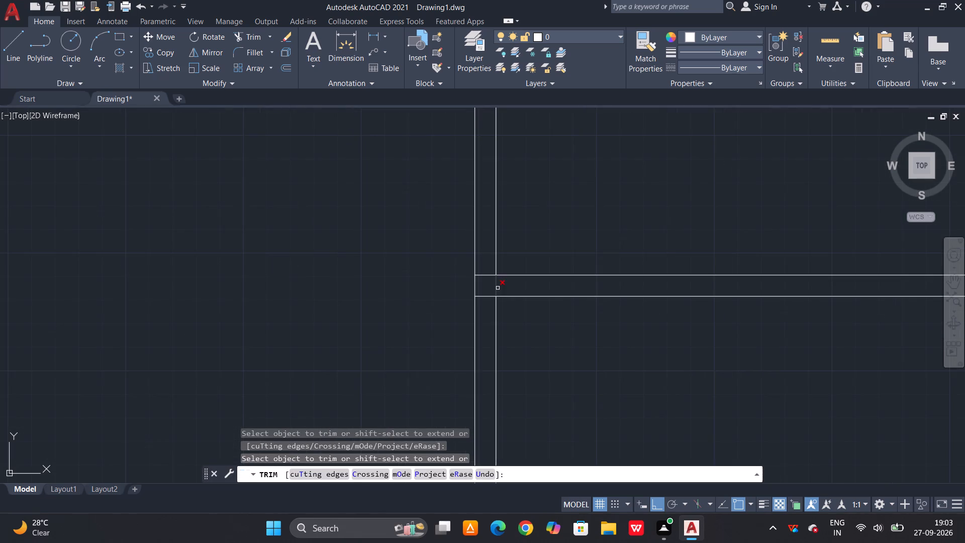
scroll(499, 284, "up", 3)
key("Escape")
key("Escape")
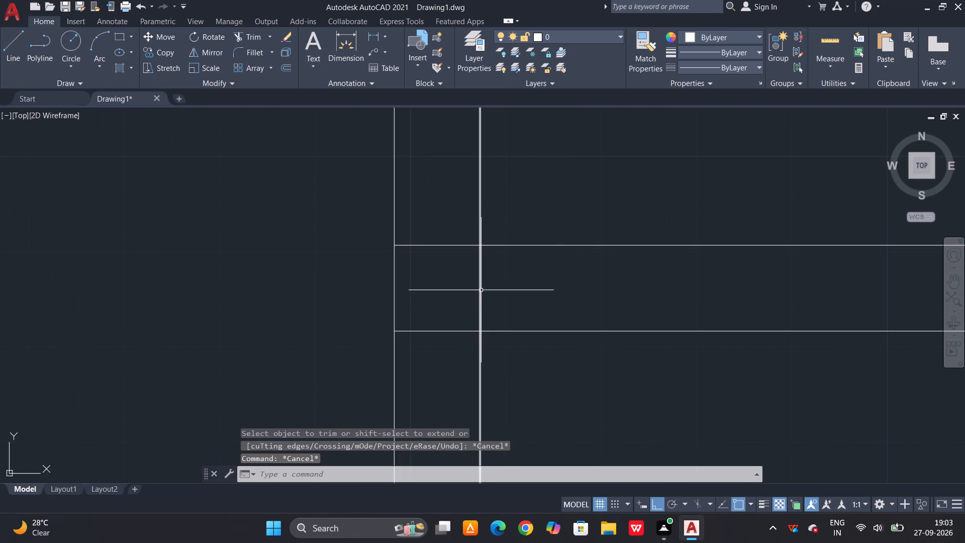
Offset the middle cross wall's upper line 4.5" downward, placing a line midway inside the wall.
type("o 4.5\"")
key("space")
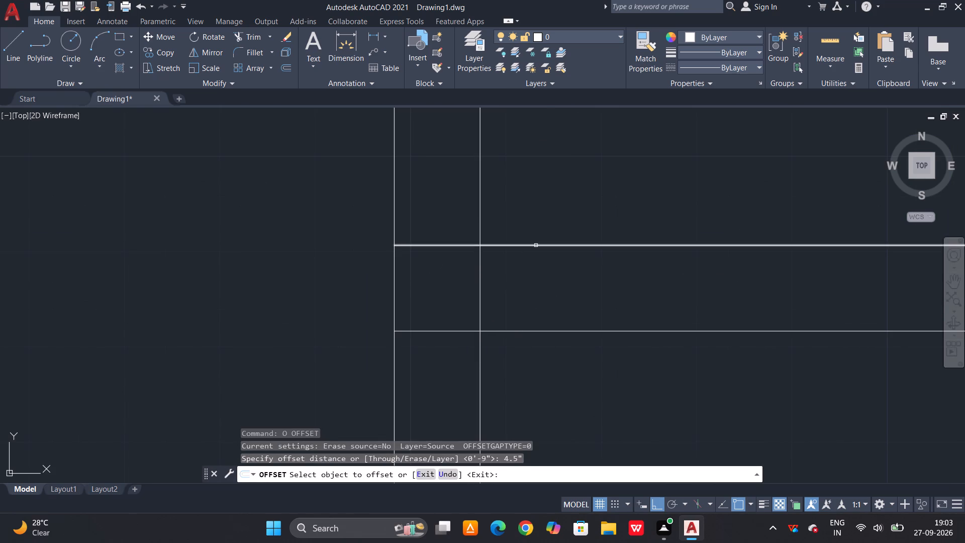
left_click(536, 245)
left_click(514, 288)
scroll(542, 194, "down", 3)
scroll(535, 248, "up", 3)
scroll(542, 233, "down", 3)
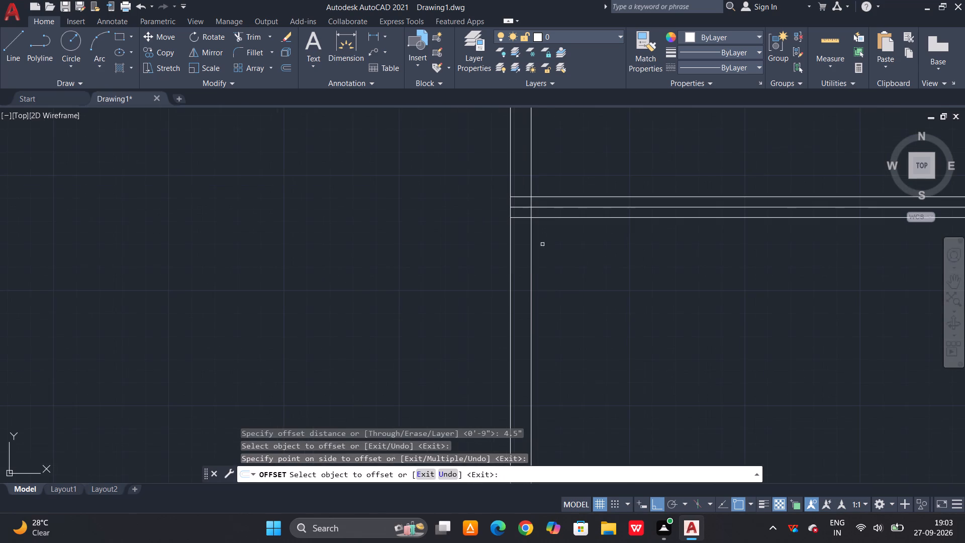
key("Escape")
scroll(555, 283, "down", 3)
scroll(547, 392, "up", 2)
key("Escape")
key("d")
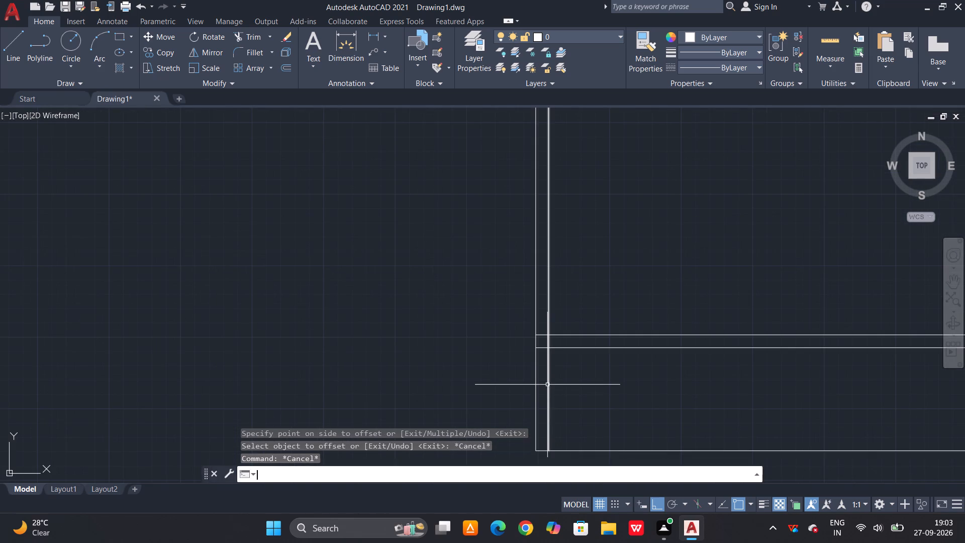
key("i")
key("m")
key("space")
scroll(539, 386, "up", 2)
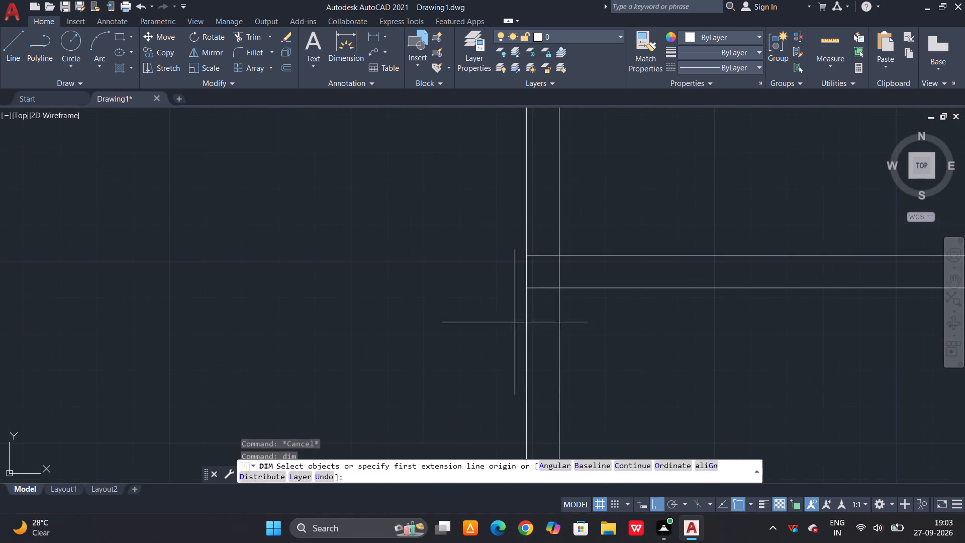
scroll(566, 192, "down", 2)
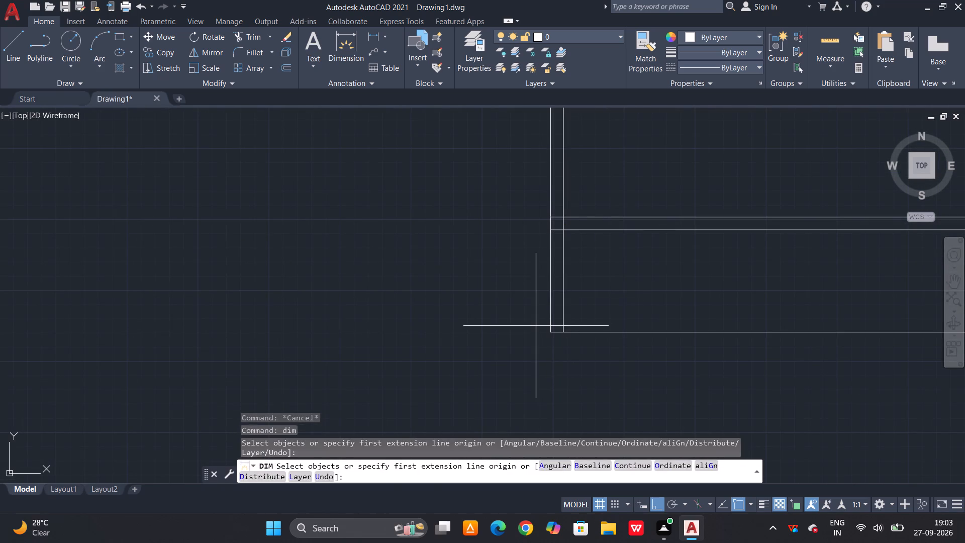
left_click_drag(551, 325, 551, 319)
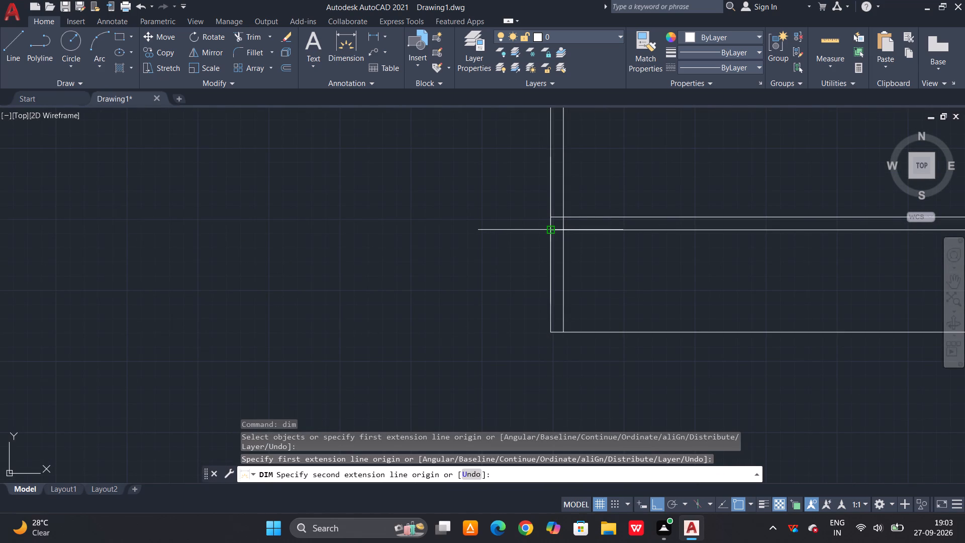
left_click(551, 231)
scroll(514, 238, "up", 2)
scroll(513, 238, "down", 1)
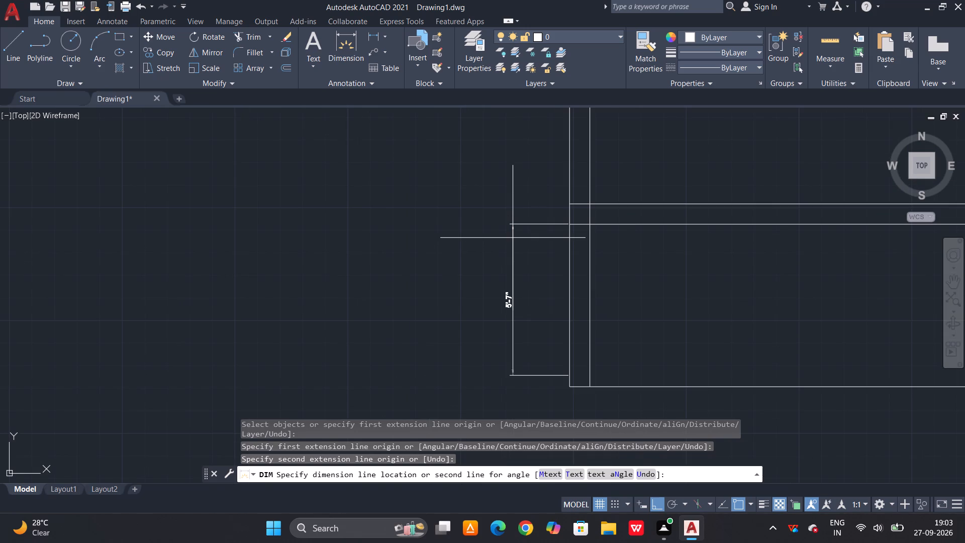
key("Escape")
Dimension the bottom strip's height outside the left wall, from the building's bottom-left corner to the lower cross wall's lower line.
type("dim")
key("space")
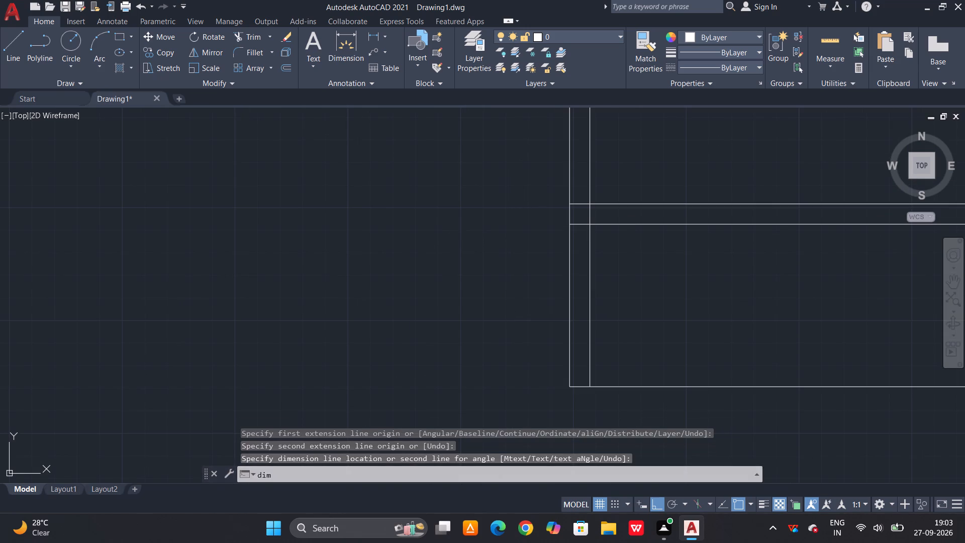
scroll(570, 383, "up", 3)
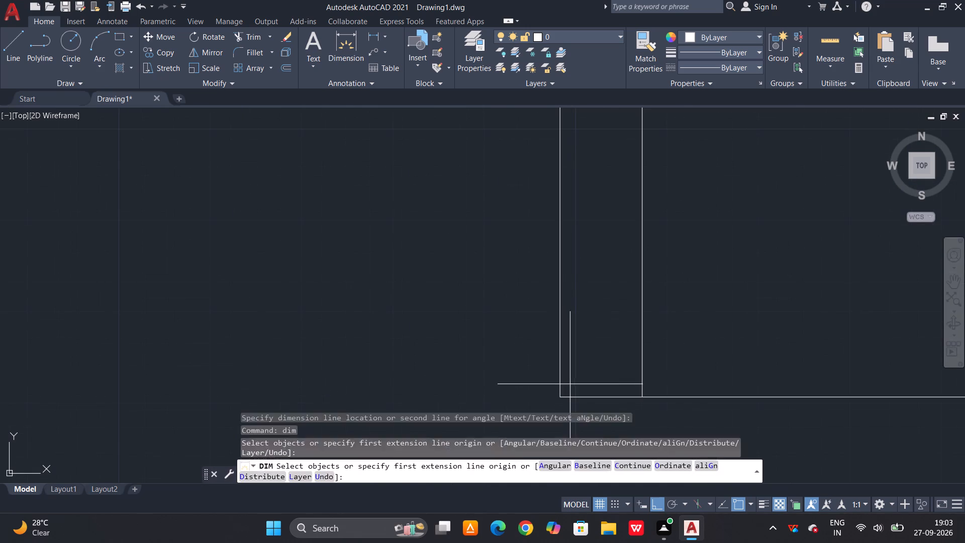
left_click(560, 392)
scroll(560, 391, "down", 2)
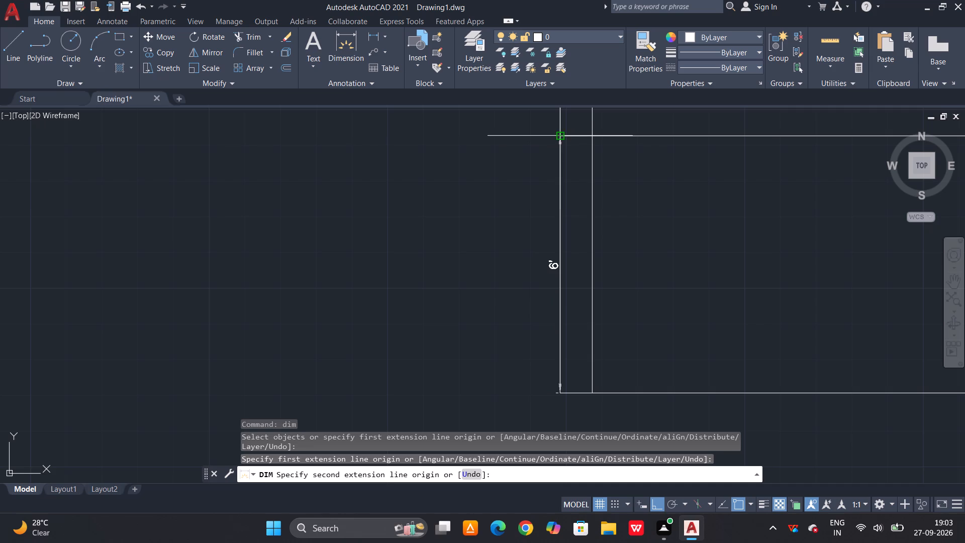
left_click(561, 137)
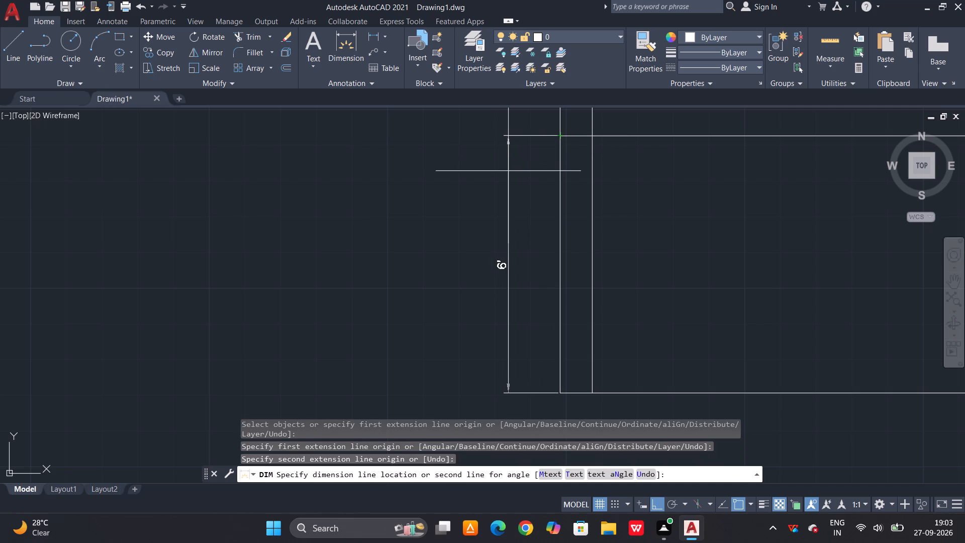
left_click(508, 171)
scroll(519, 289, "down", 3)
scroll(546, 231, "up", 3)
key("space")
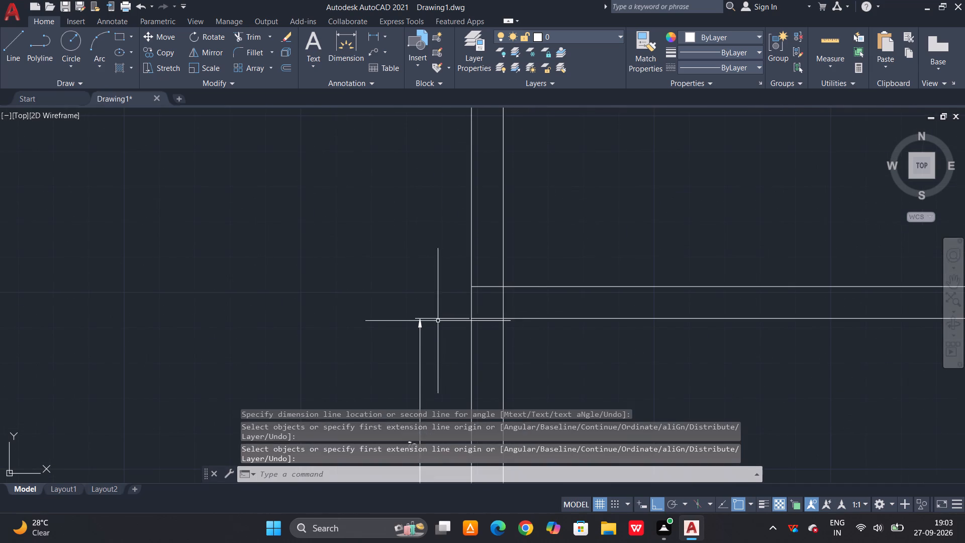
Dimension the outer left wall from the lower cross wall's lower line up to the line midway inside the middle cross wall.
scroll(457, 315, "up", 3)
key("space")
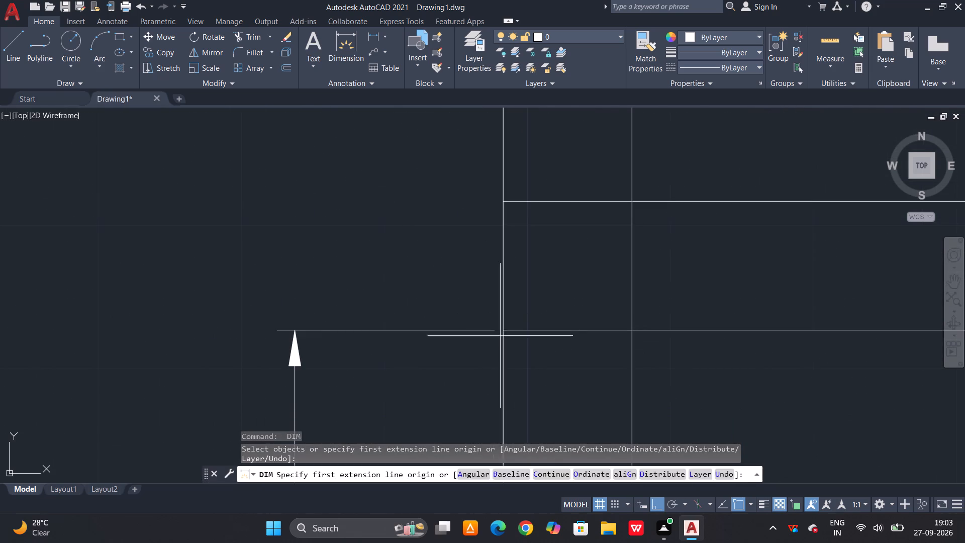
left_click(501, 332)
scroll(490, 350, "down", 5)
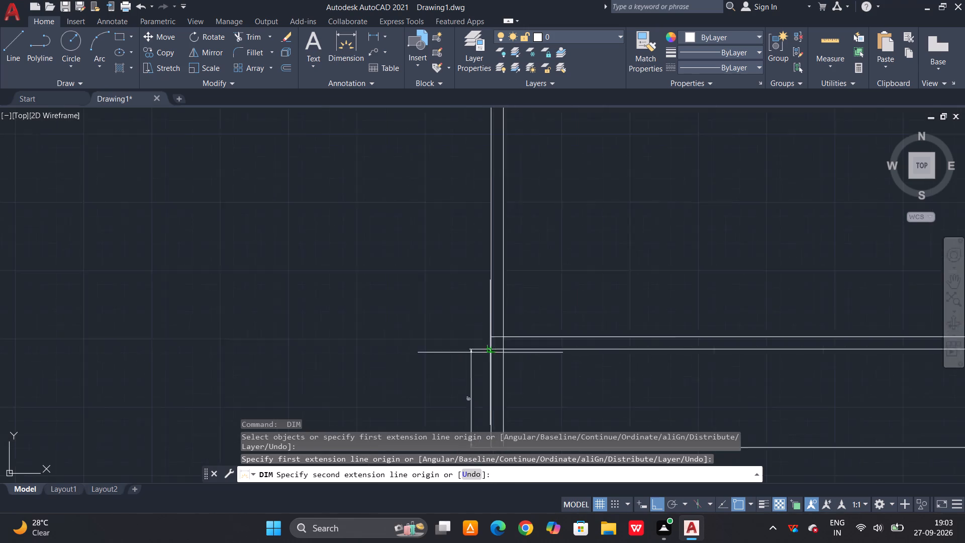
scroll(490, 352, "down", 1)
scroll(487, 184, "up", 4)
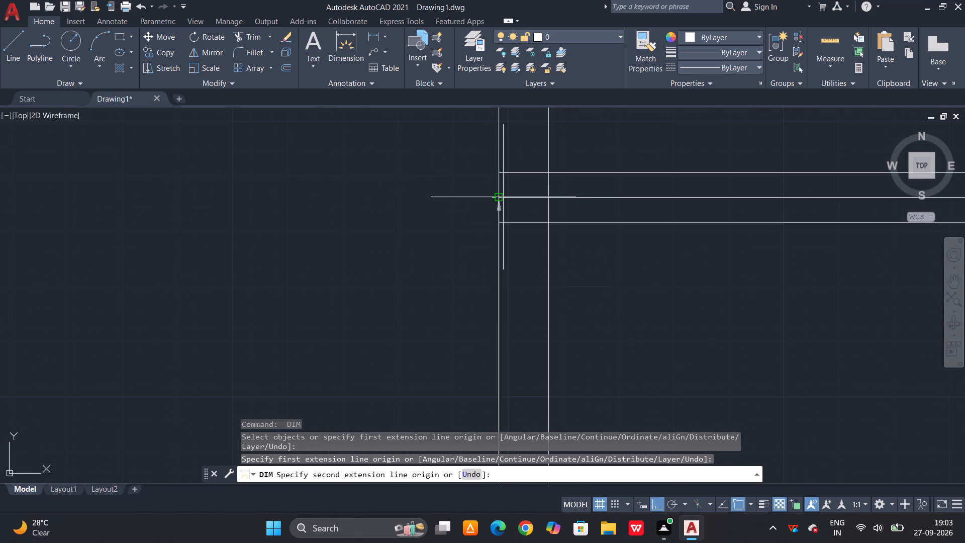
left_click(501, 197)
scroll(464, 196, "down", 3)
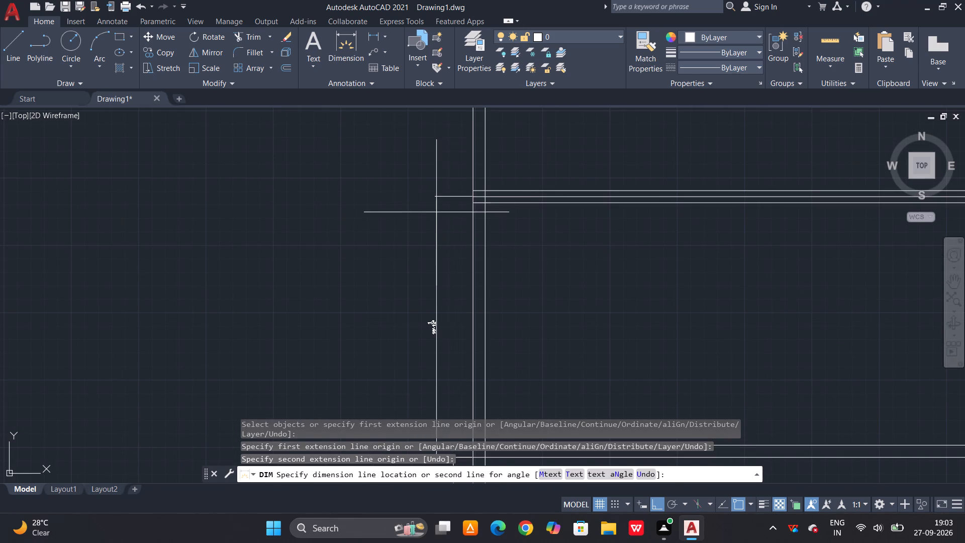
scroll(434, 218, "up", 3)
middle_click_drag(433, 218, 522, 46)
scroll(509, 112, "down", 2)
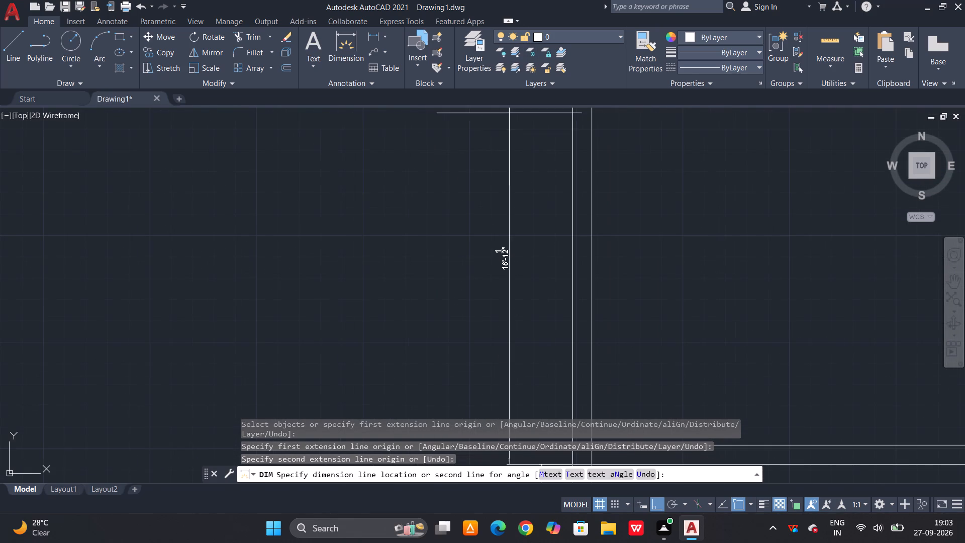
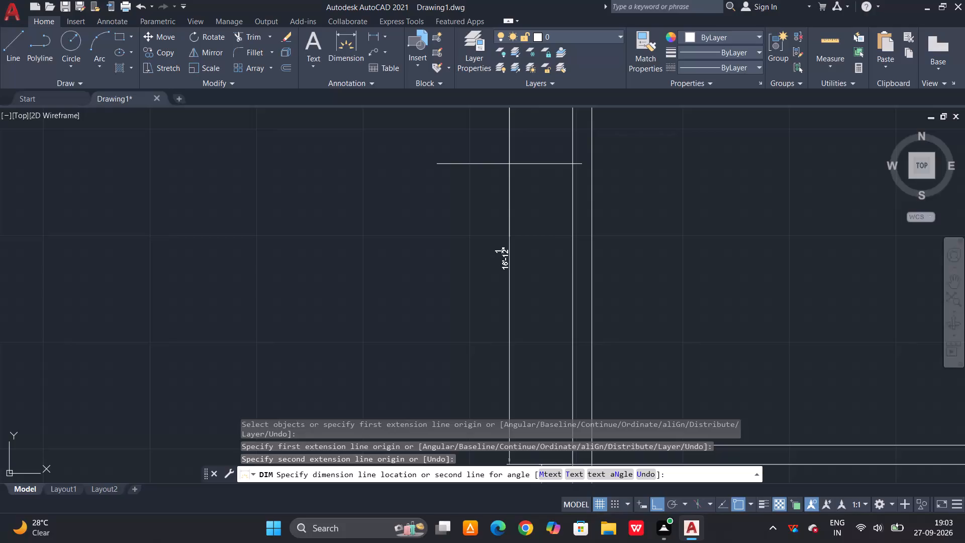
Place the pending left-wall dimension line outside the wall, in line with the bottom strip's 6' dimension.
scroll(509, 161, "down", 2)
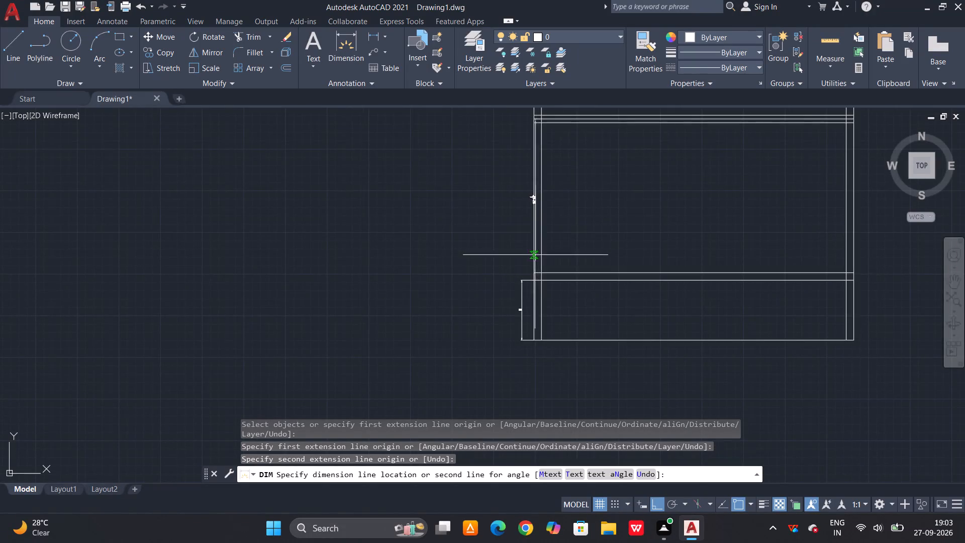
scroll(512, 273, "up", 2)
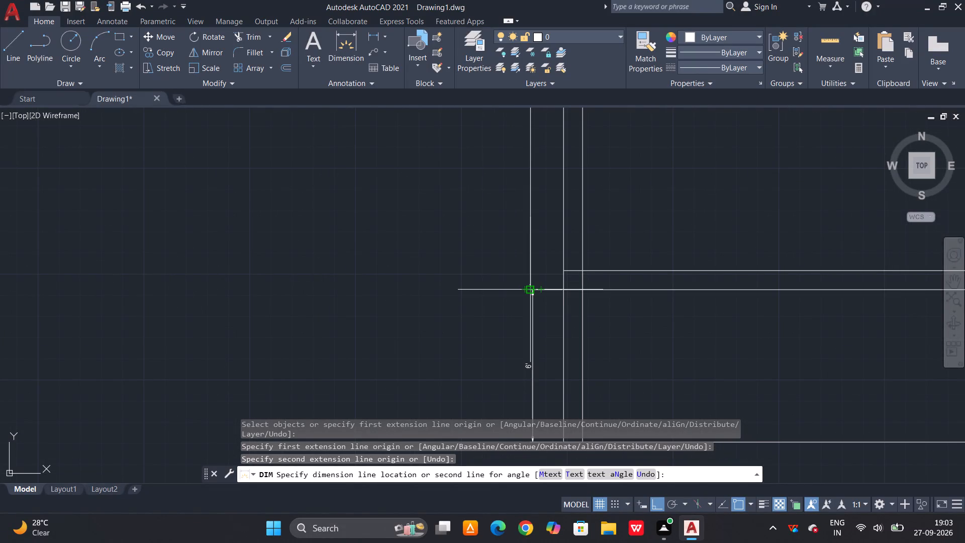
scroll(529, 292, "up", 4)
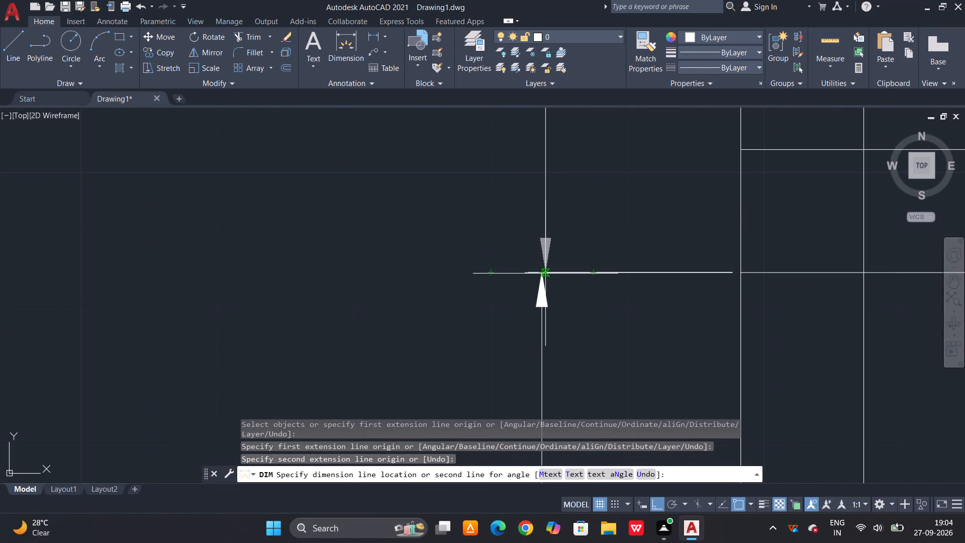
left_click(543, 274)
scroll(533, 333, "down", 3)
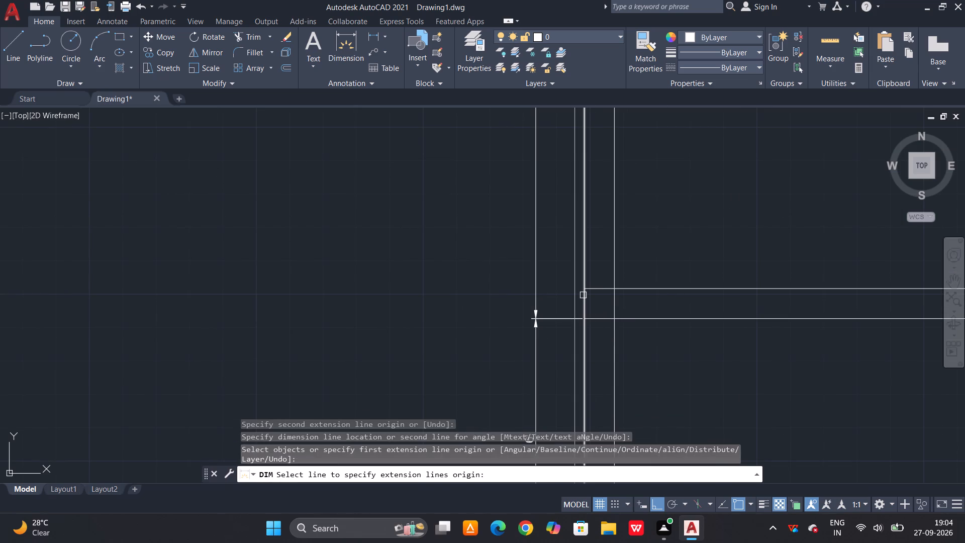
Check the left-wall distance from the lower cross wall's lower line to the middle cross wall's lower line with a trial dimension.
key("space")
key("space")
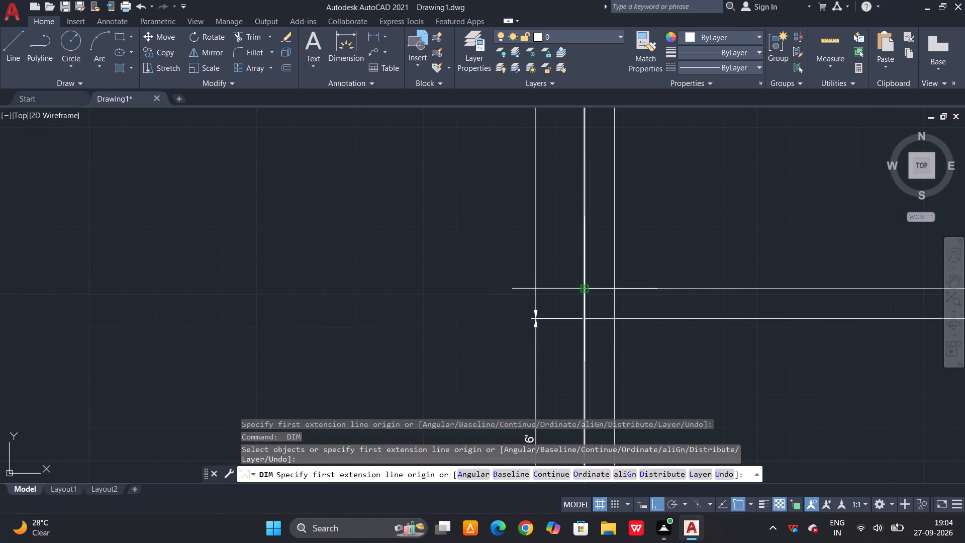
left_click(588, 318)
scroll(581, 347, "down", 5)
scroll(581, 228, "up", 4)
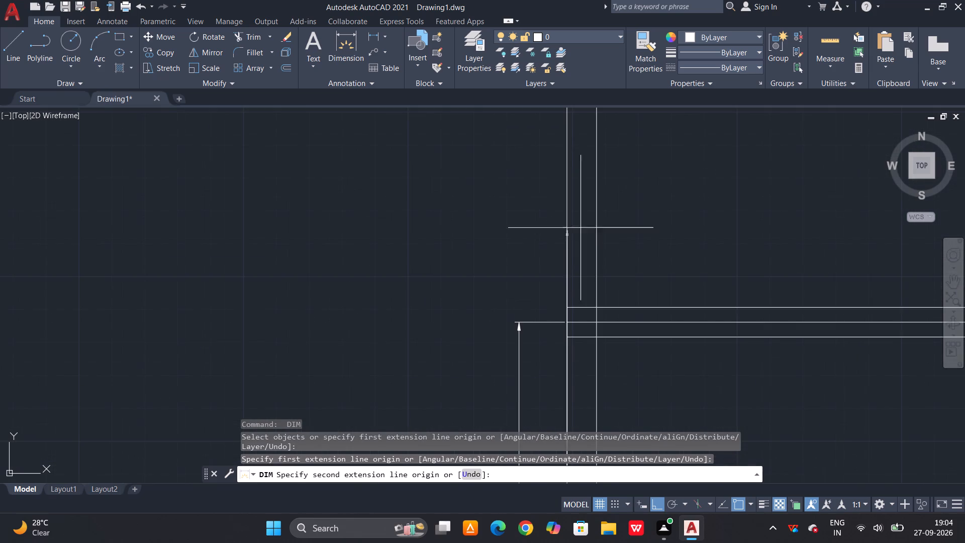
scroll(581, 255, "down", 1)
scroll(571, 313, "up", 6)
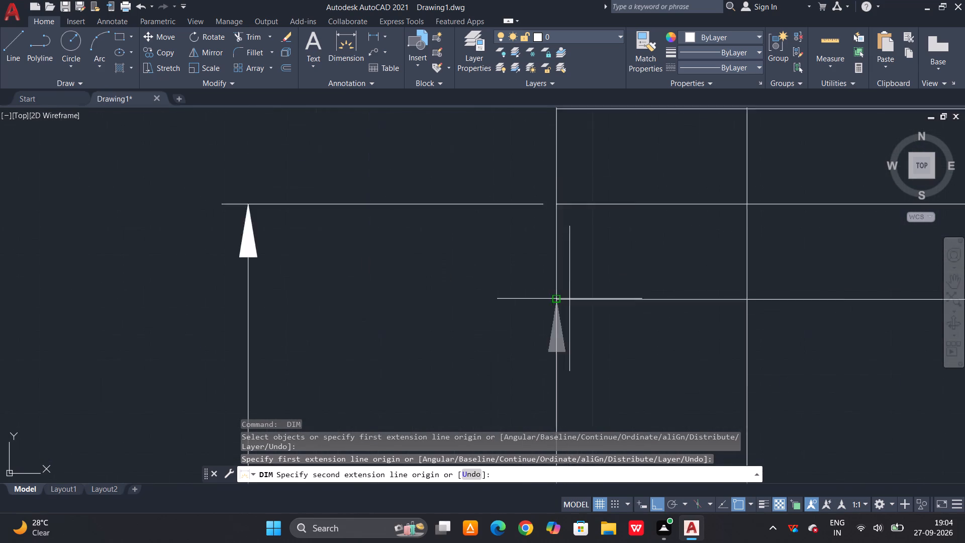
left_click(547, 299)
scroll(570, 210, "down", 4)
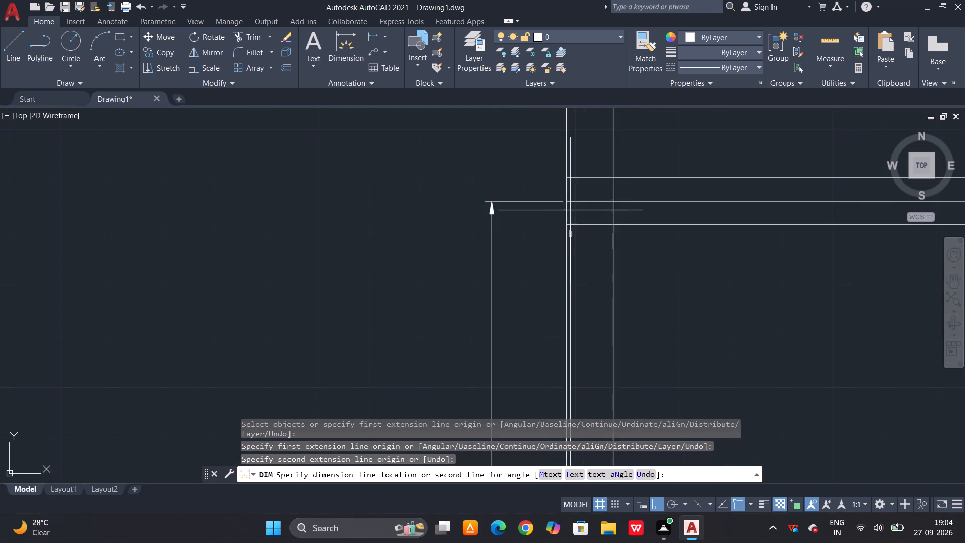
scroll(561, 218, "down", 3)
scroll(555, 227, "up", 2)
middle_click_drag(555, 223, 557, 38)
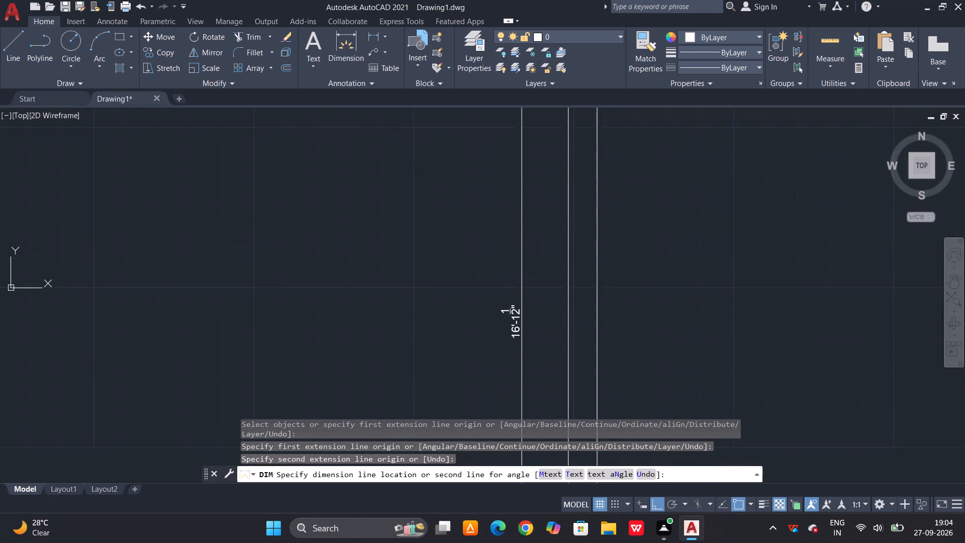
middle_click_drag(557, 38, 557, 26)
scroll(551, 186, "down", 2)
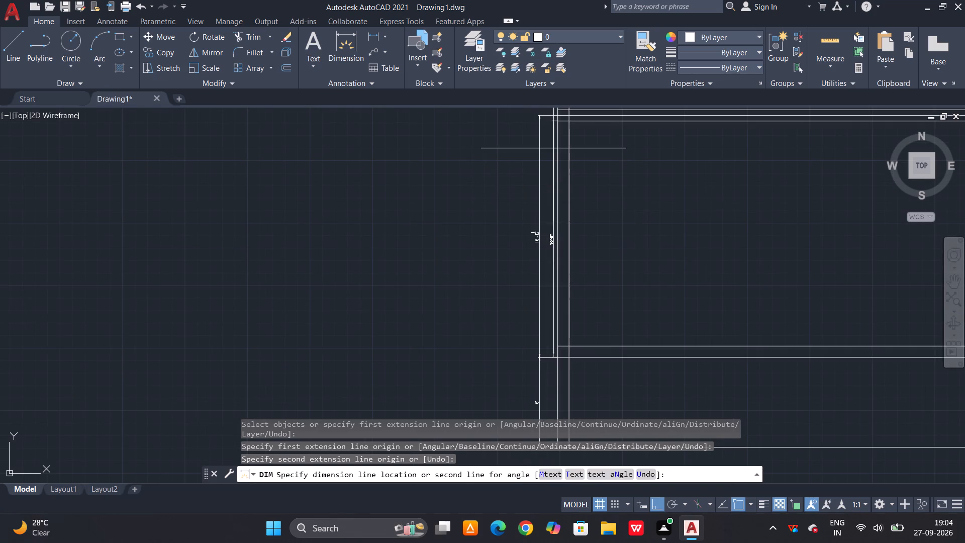
scroll(553, 145, "up", 1)
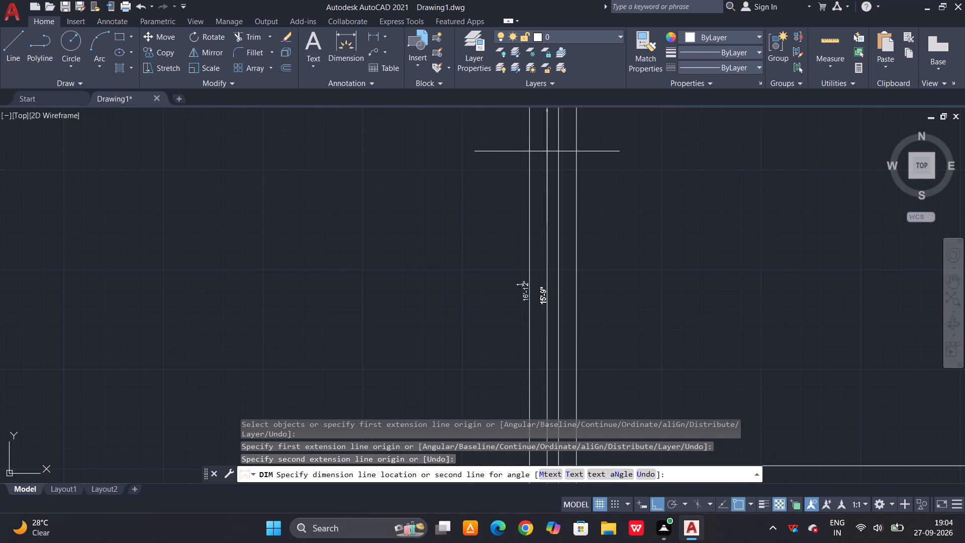
middle_click_drag(547, 155, 521, 276)
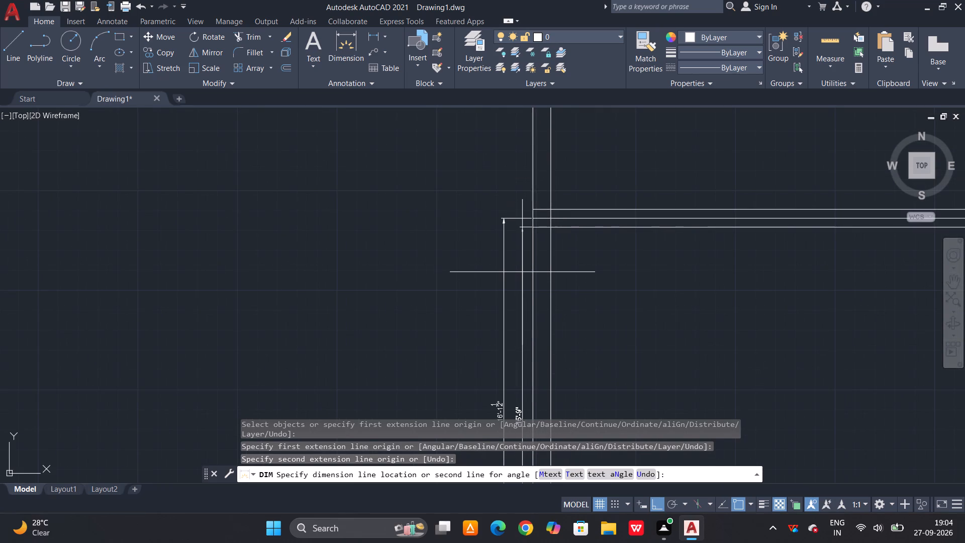
key("Escape")
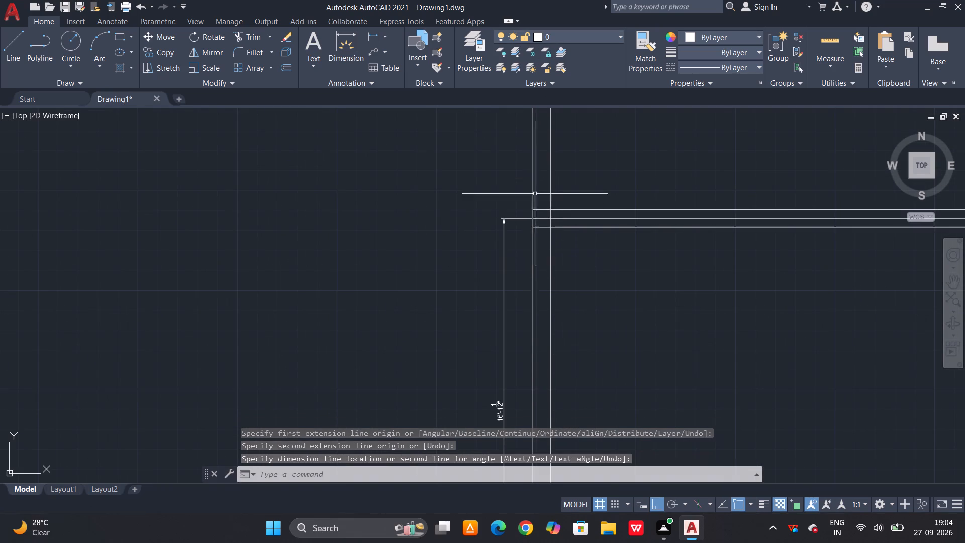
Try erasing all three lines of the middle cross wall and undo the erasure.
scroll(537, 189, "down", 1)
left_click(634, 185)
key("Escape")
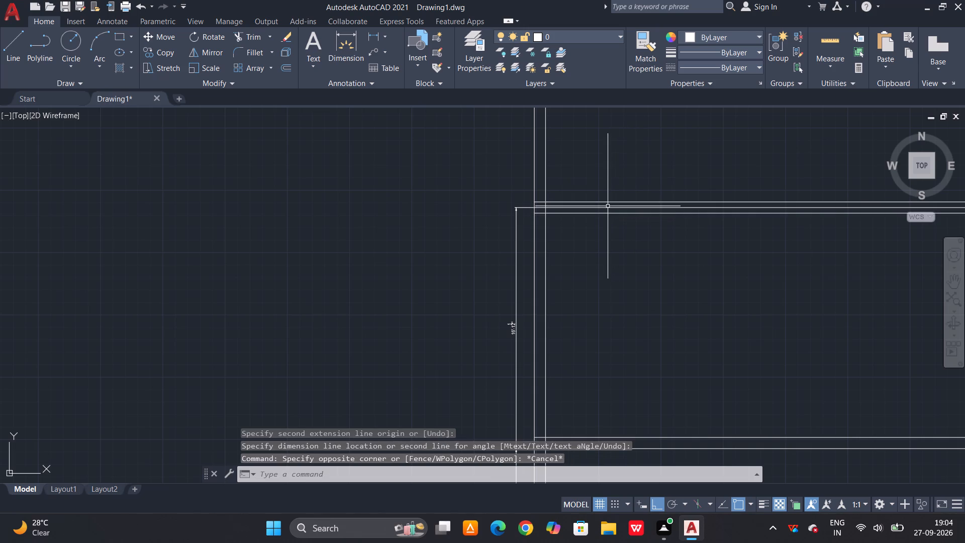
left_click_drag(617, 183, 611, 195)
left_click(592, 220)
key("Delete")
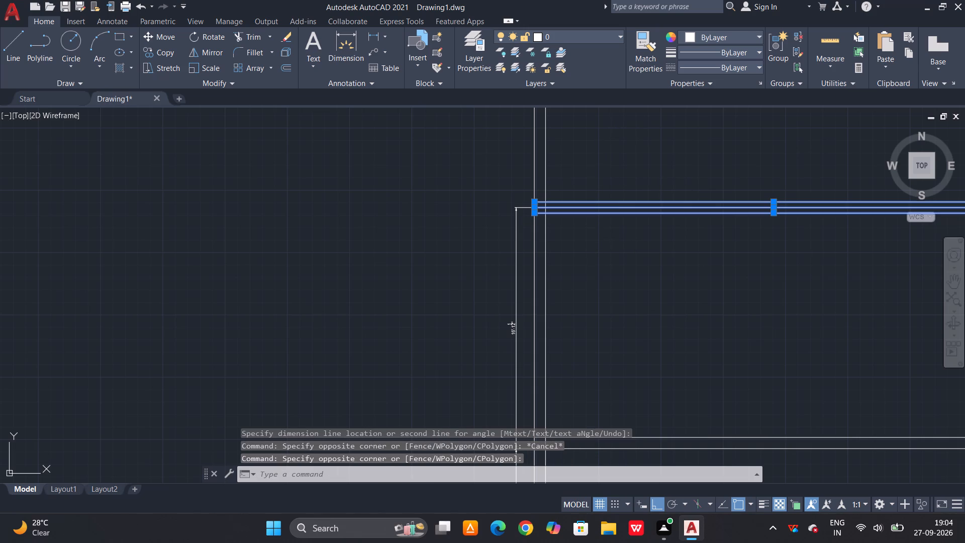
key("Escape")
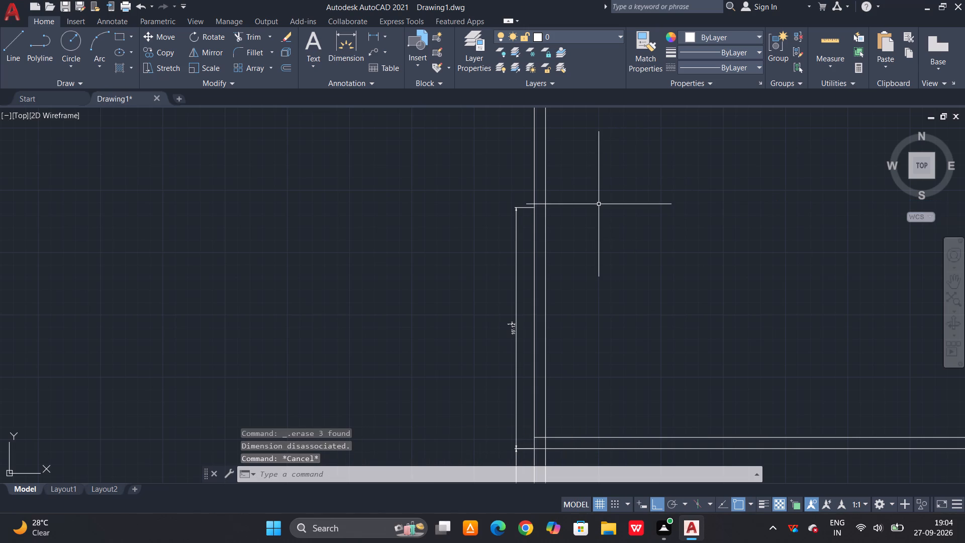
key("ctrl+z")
Erase the middle cross wall's upper line and midway line, keeping its lower line.
scroll(593, 211, "up", 2)
left_click_drag(595, 148, 588, 162)
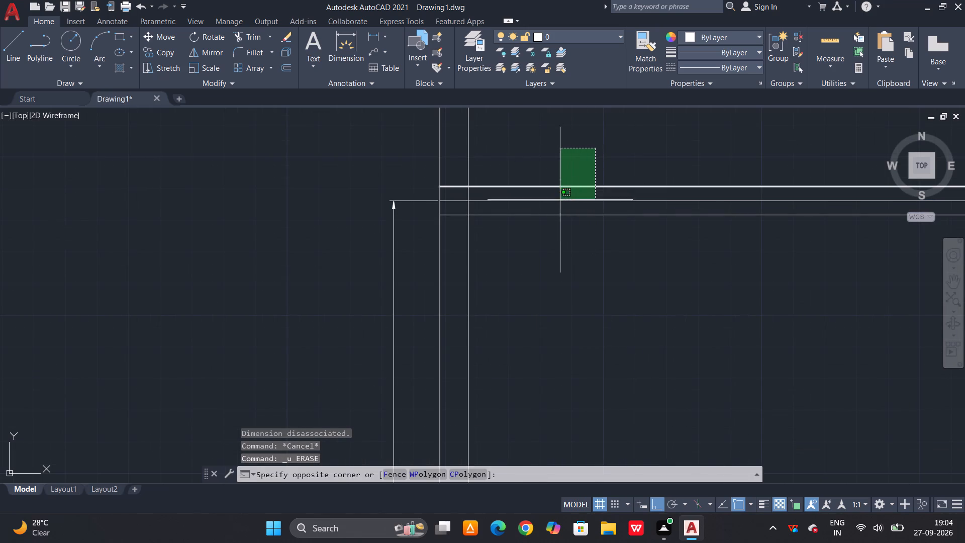
left_click(557, 206)
key("Delete")
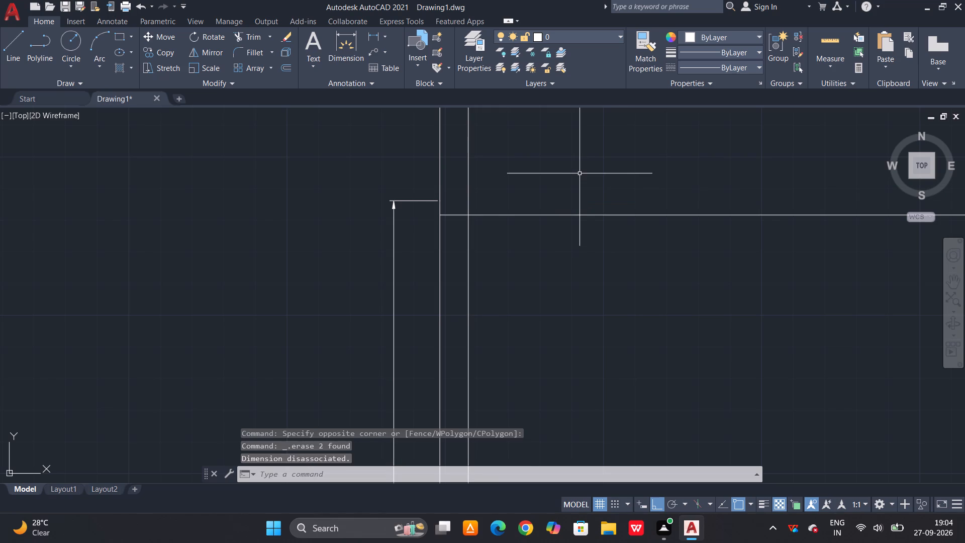
key("Escape")
Offset the middle cross wall's lower line 3" upward, and offset the new line another 3" upward.
type("o")
key("space")
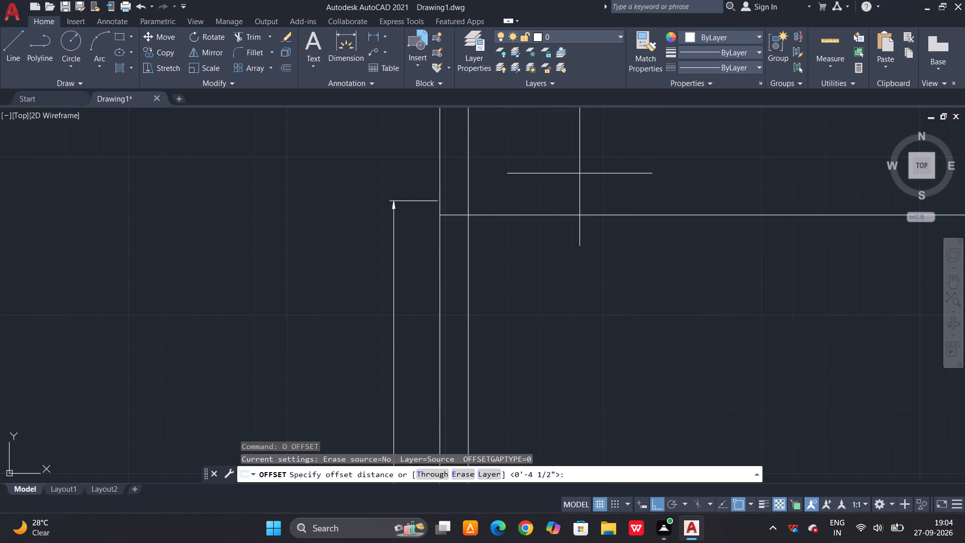
type("3\"")
key("space")
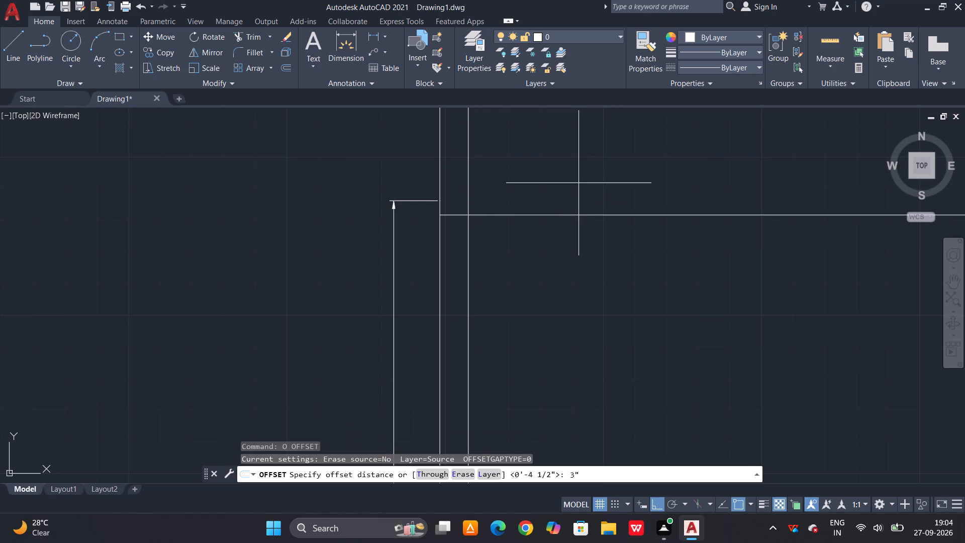
left_click(553, 213)
left_click(553, 191)
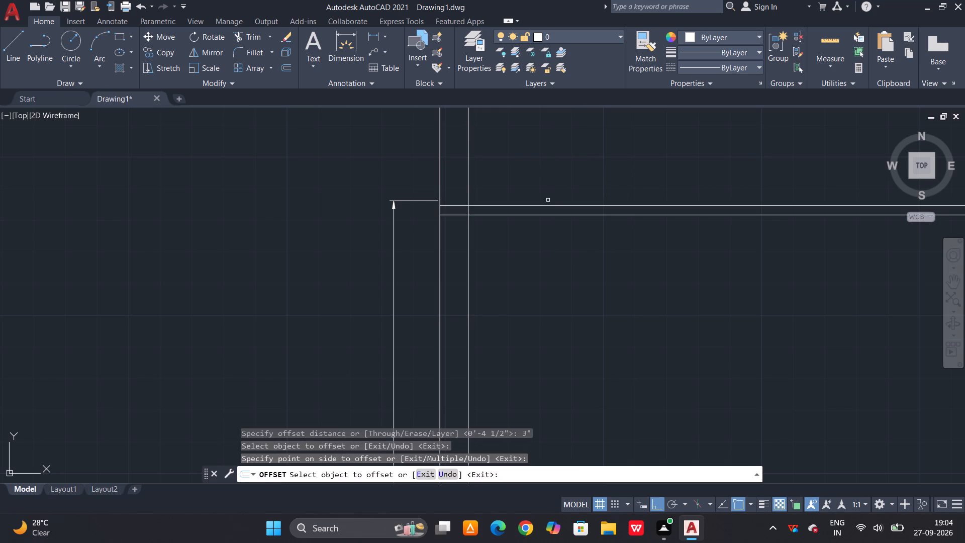
left_click(544, 204)
left_click(544, 182)
scroll(355, 224, "up", 1)
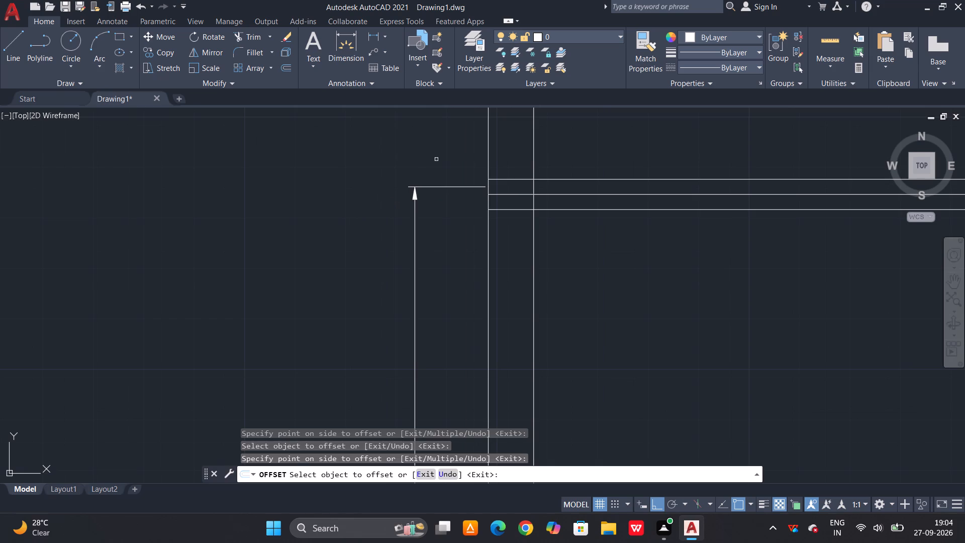
key("Escape")
Erase the outdated 16'-1/2" dimension outside the left wall.
left_click_drag(443, 161, 436, 189)
left_click(414, 214)
key("Delete")
Dimension the left wall from the lower cross wall's lower line to the middle cross wall's midway line, aligned with the 6' dimension.
scroll(508, 127, "down", 2)
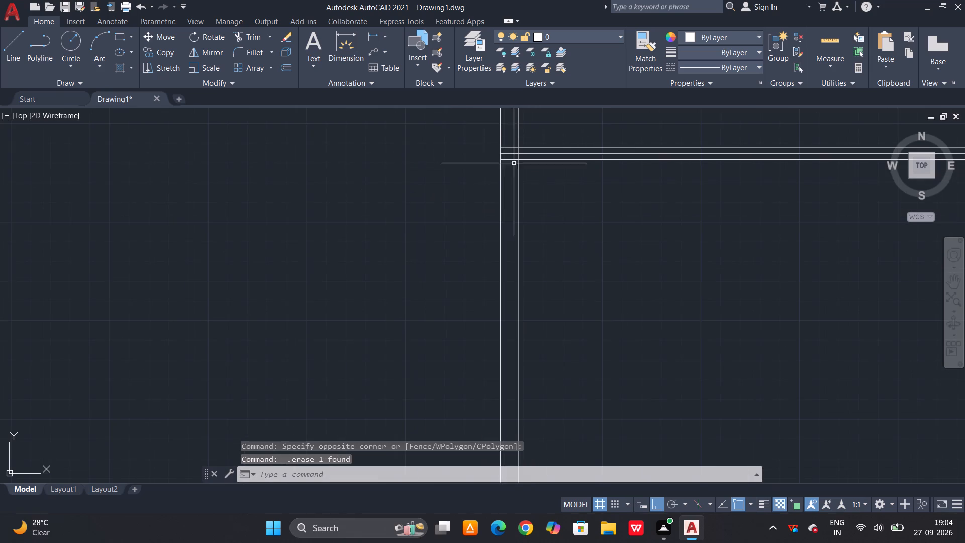
scroll(522, 236, "down", 4)
scroll(520, 275, "up", 4)
type("dim")
key("space")
scroll(480, 323, "up", 3)
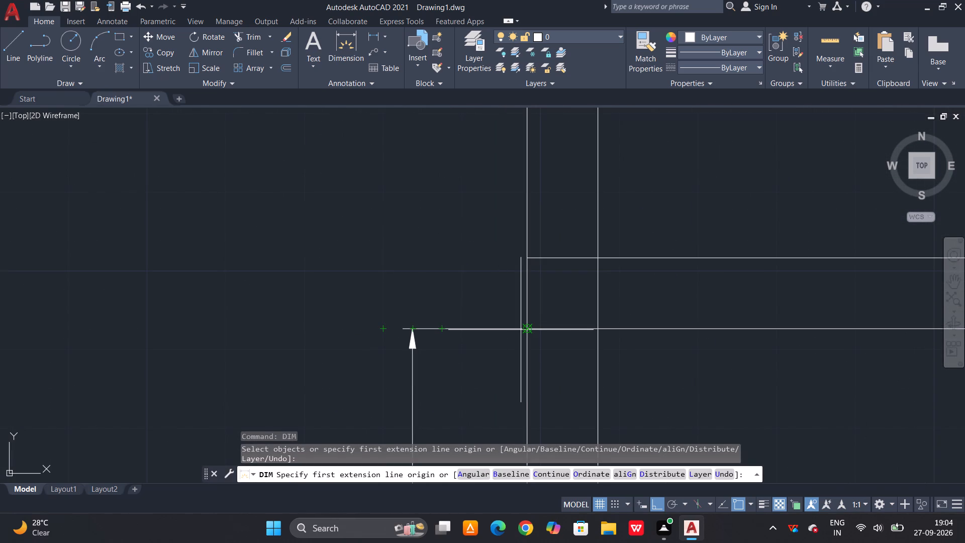
left_click(526, 326)
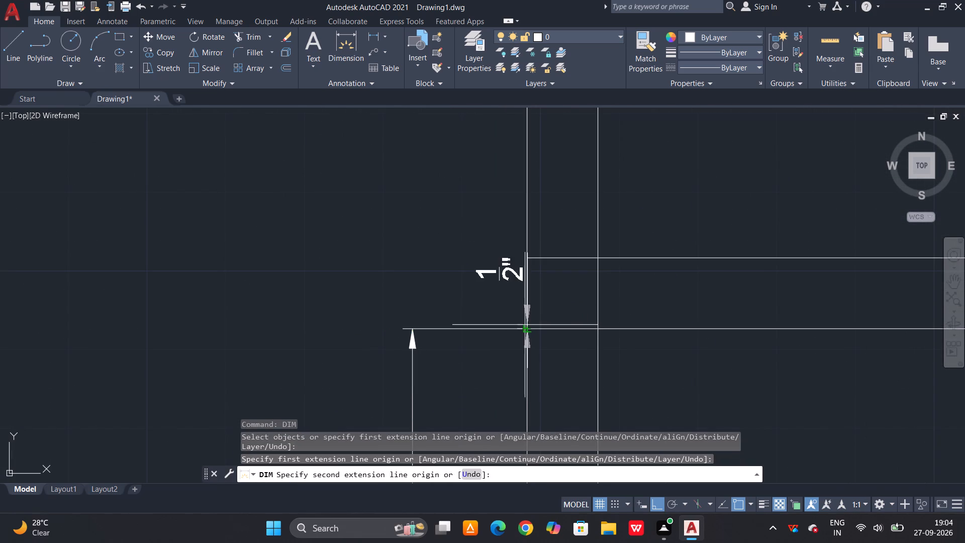
scroll(525, 325, "down", 6)
scroll(516, 192, "up", 4)
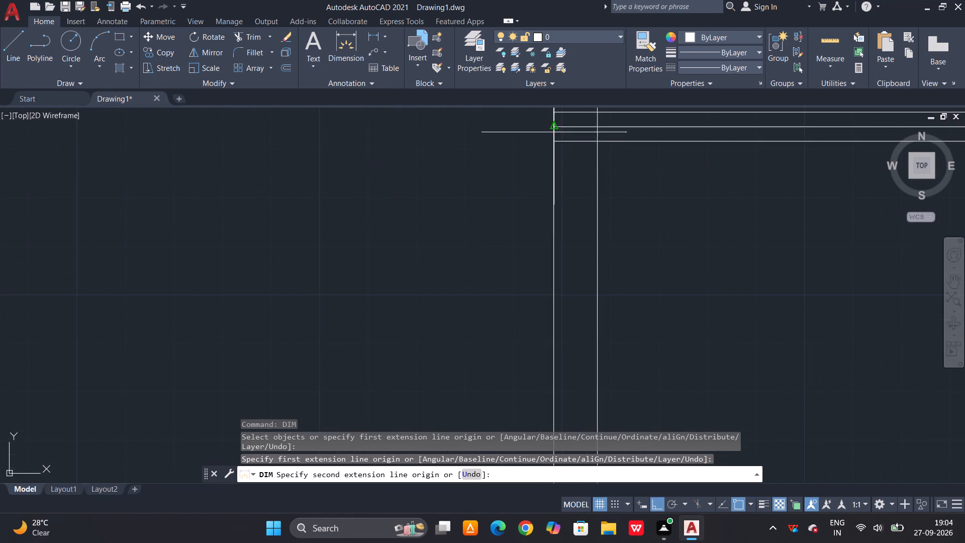
left_click(555, 128)
scroll(490, 128, "down", 3)
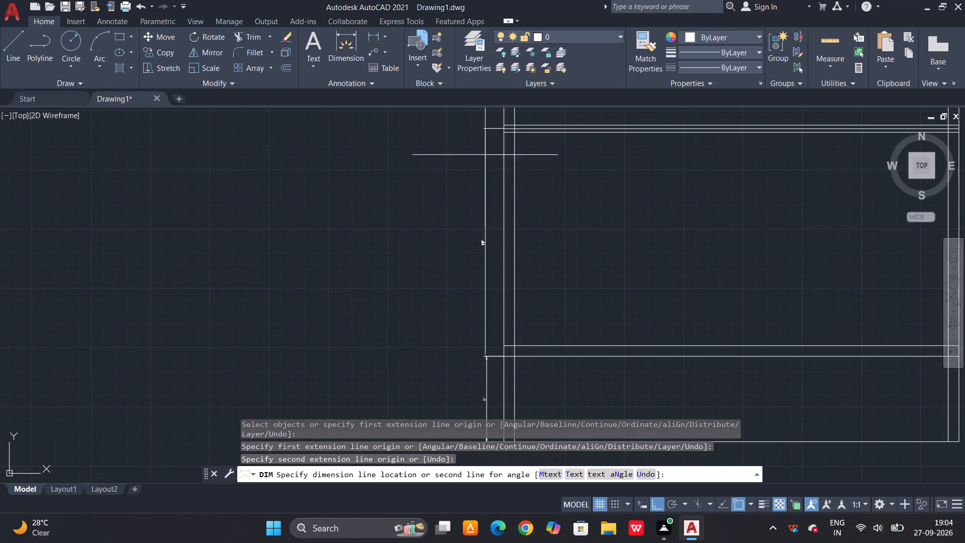
scroll(458, 370, "up", 3)
scroll(562, 337, "up", 4)
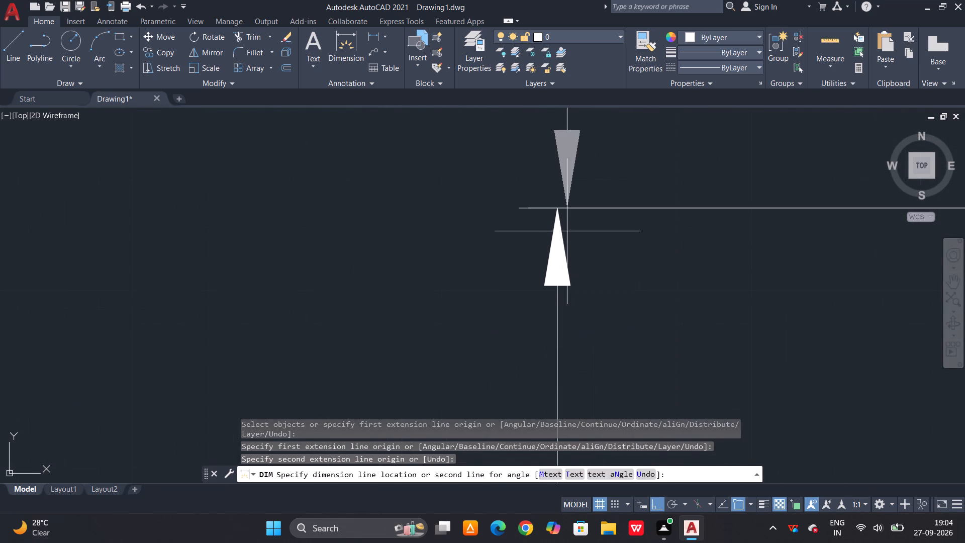
left_click(556, 208)
Dimension the left wall from the middle cross wall's midway line to the top outer corner, aligned with the 16' dimension.
scroll(555, 393, "down", 4)
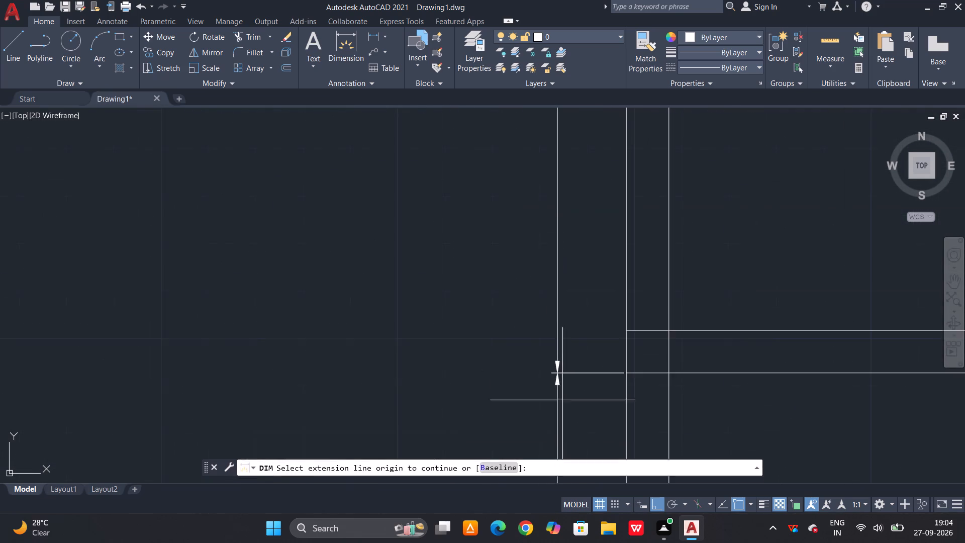
scroll(565, 393, "down", 2)
scroll(589, 302, "down", 2)
middle_click_drag(595, 166, 577, 245)
scroll(569, 290, "up", 4)
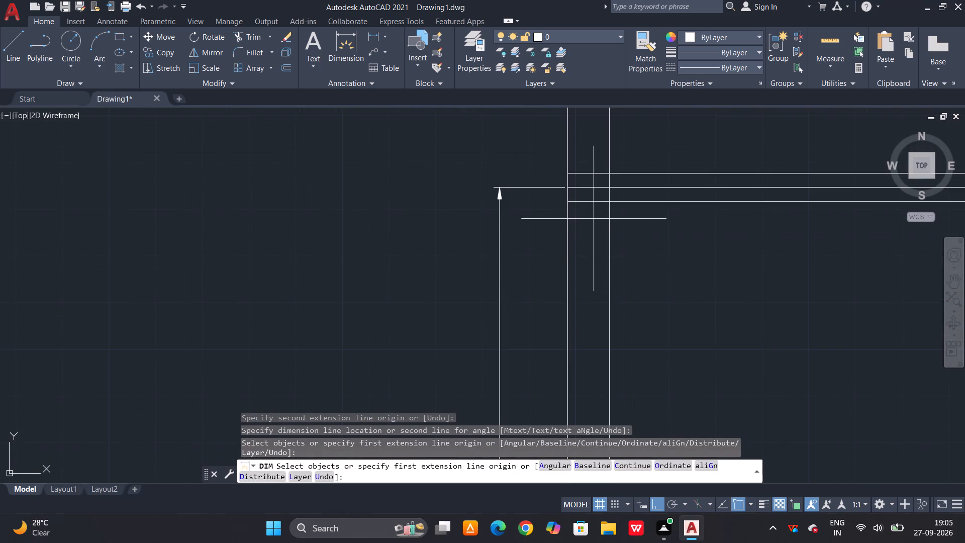
left_click(567, 186)
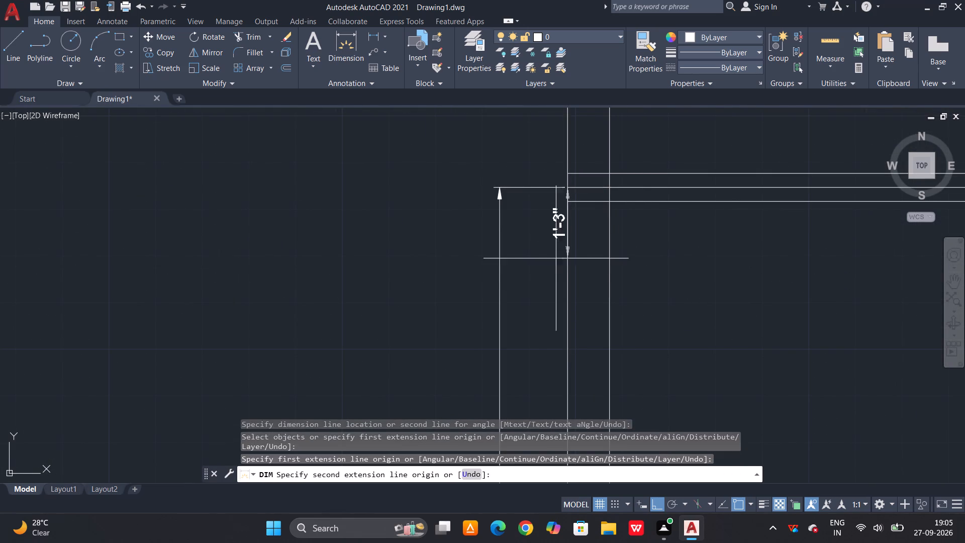
scroll(556, 279, "down", 6)
scroll(552, 214, "up", 2)
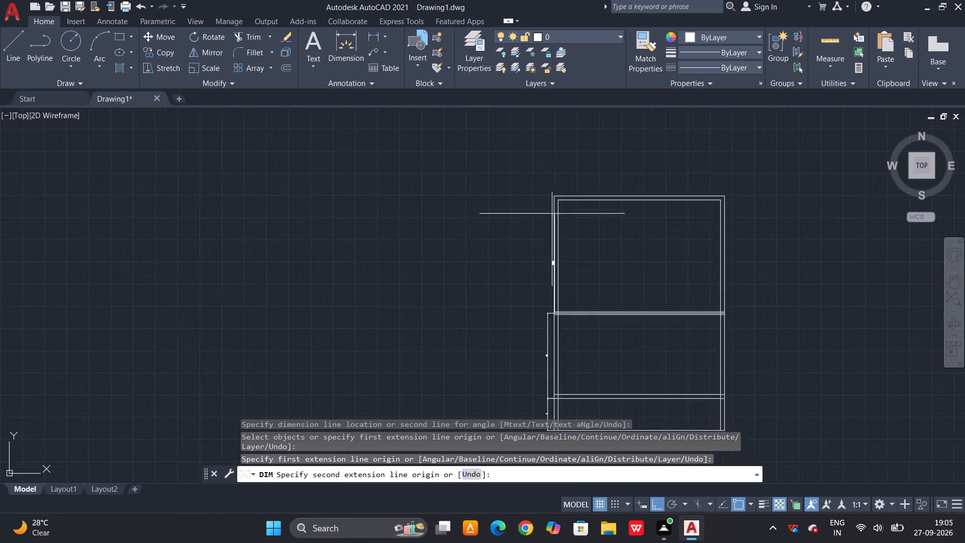
scroll(553, 212, "up", 2)
left_click(553, 159)
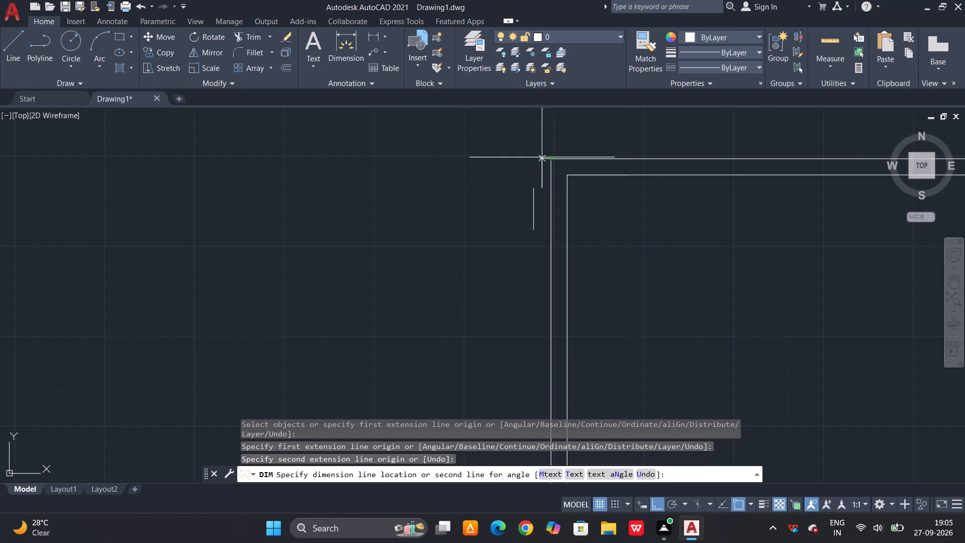
scroll(520, 152, "down", 3)
scroll(522, 318, "up", 4)
middle_click_drag(521, 316, 517, 441)
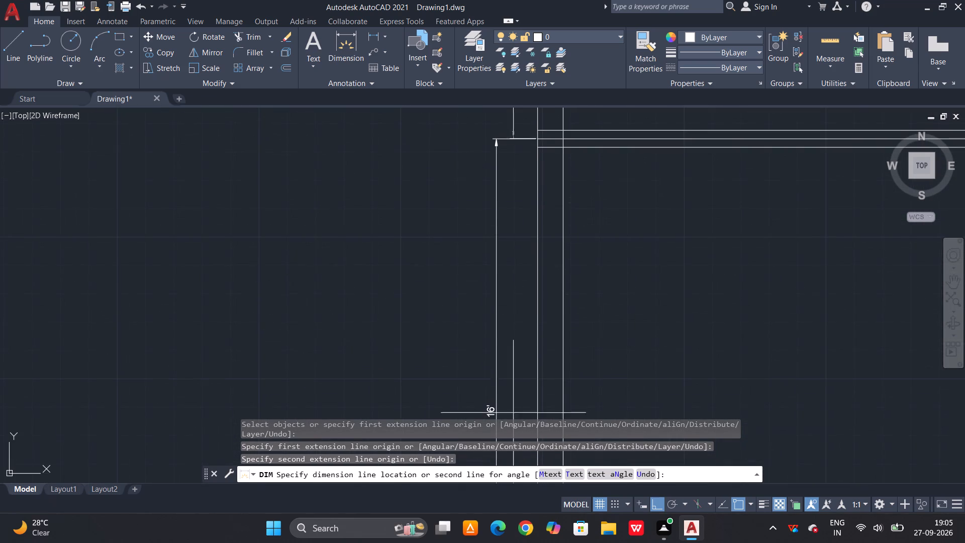
scroll(496, 135, "up", 6)
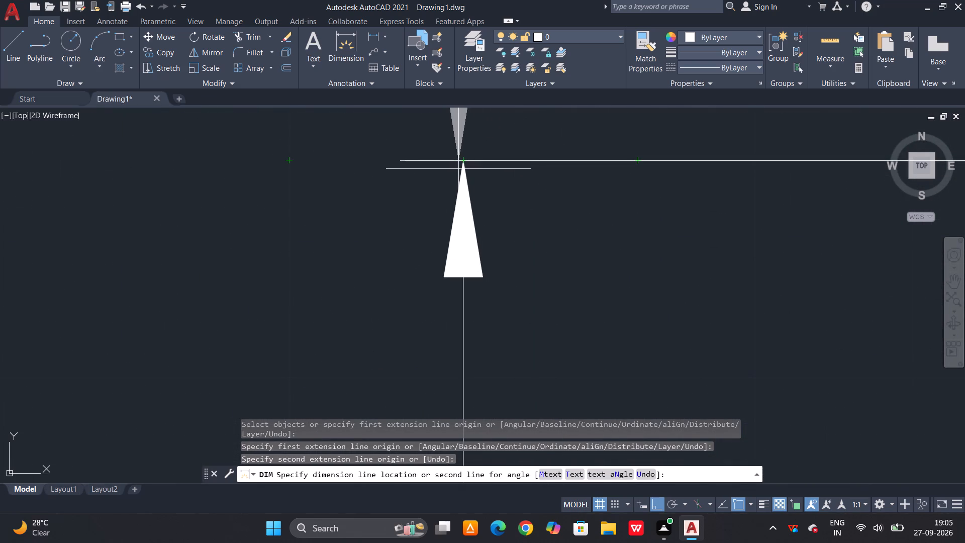
left_click(464, 163)
scroll(458, 191, "down", 4)
scroll(455, 242, "down", 4)
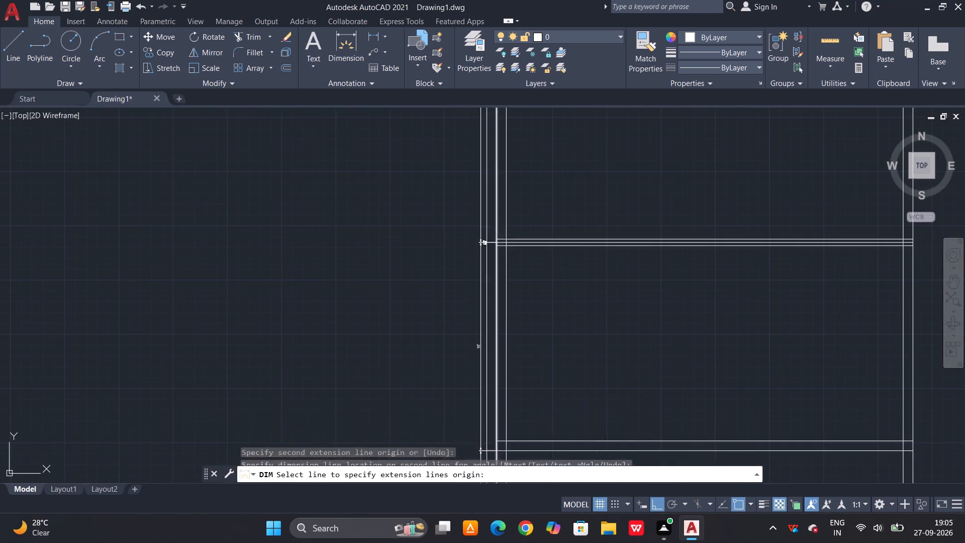
scroll(511, 249, "down", 2)
key("Escape")
Set the arrow size of the ISO-25 dimension style to 8".
key("d")
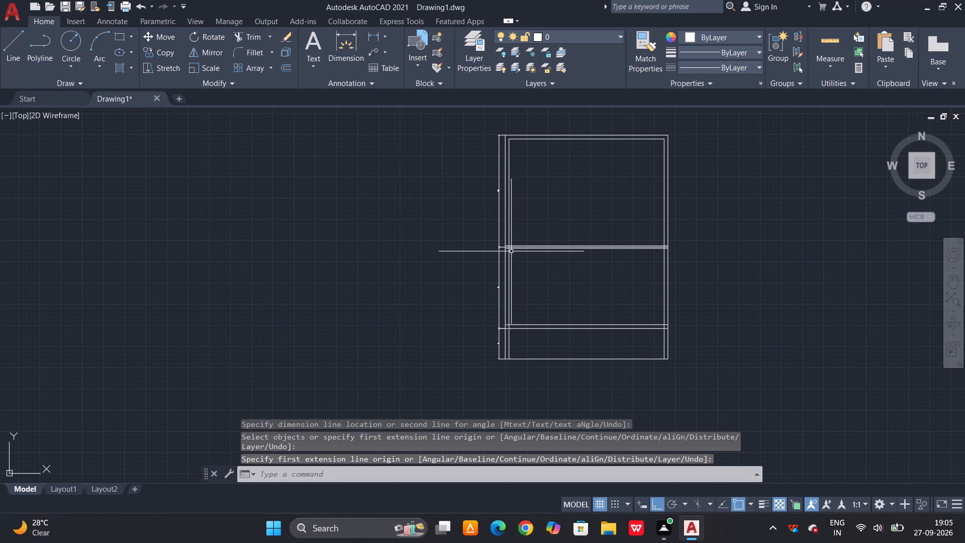
key("space")
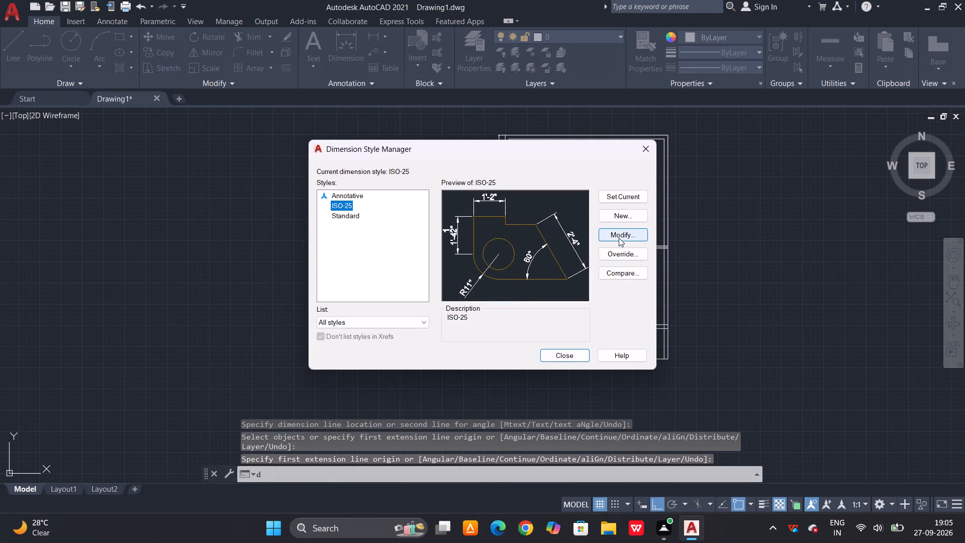
left_click(620, 235)
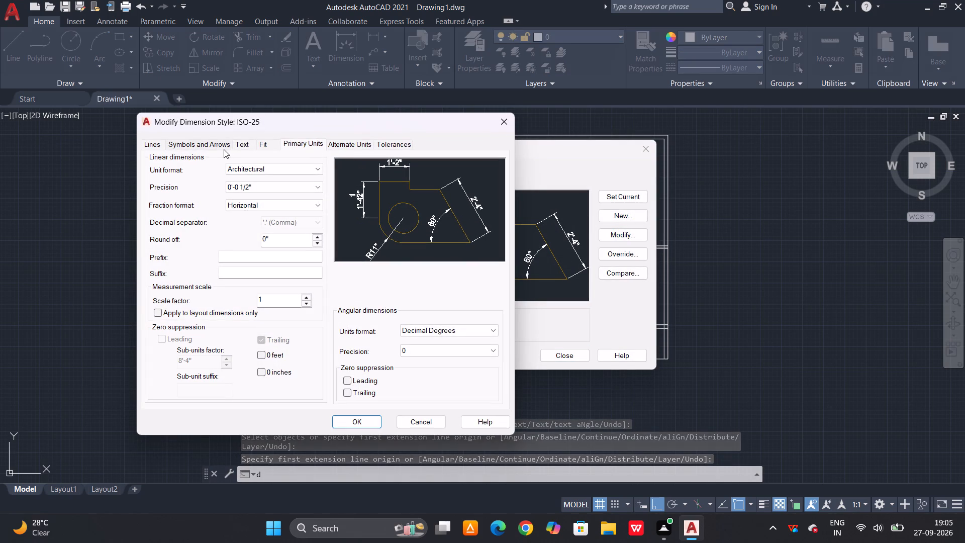
left_click(223, 146)
left_click_drag(175, 271, 174, 269)
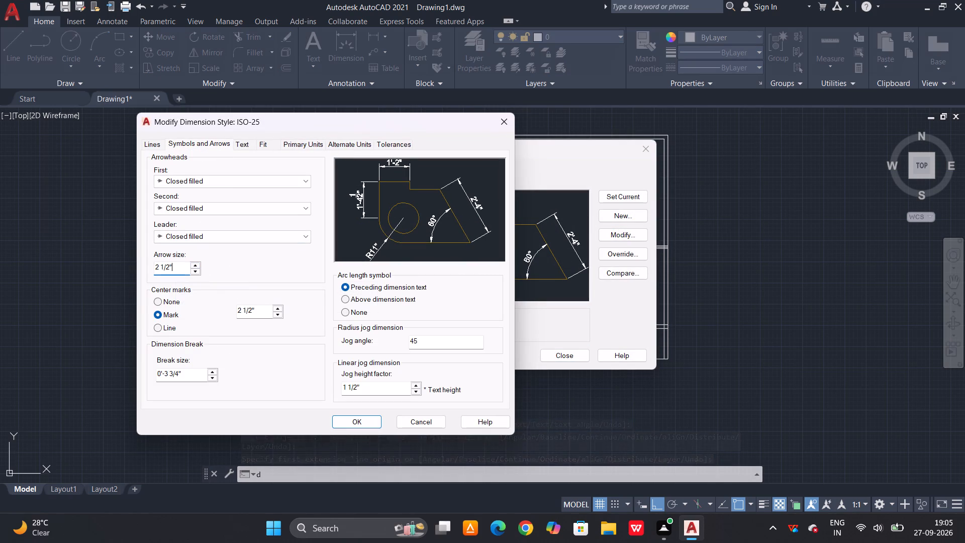
left_click_drag(174, 269, 122, 273)
key("BackSpace")
type("8\"")
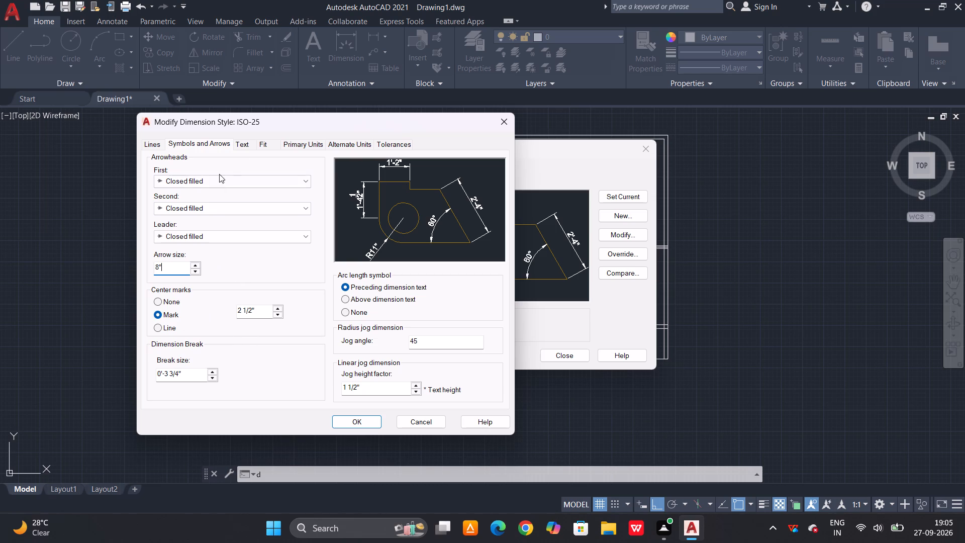
Set the ISO-25 style's dimension text height to 8" and make the style current.
left_click(244, 141)
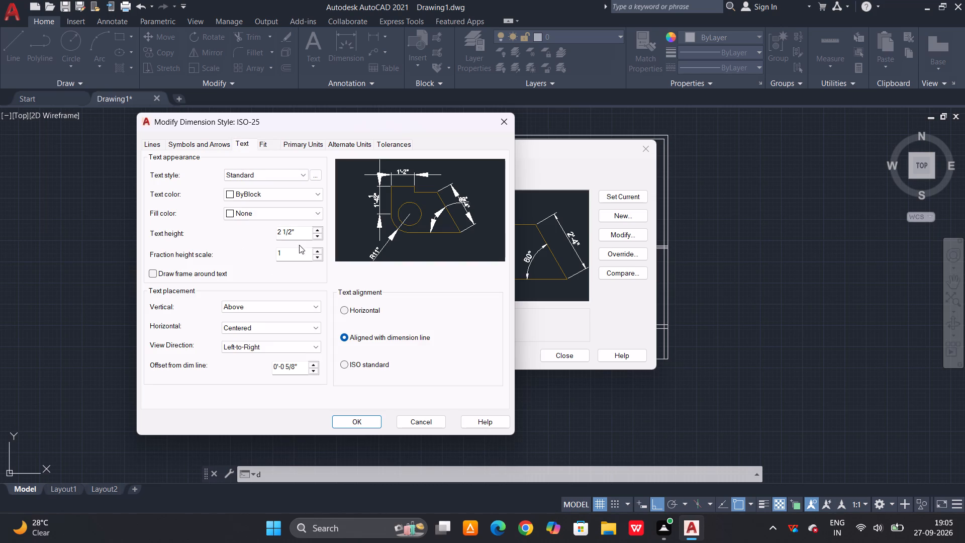
left_click_drag(302, 227, 243, 229)
key("BackSpace")
type("8\"")
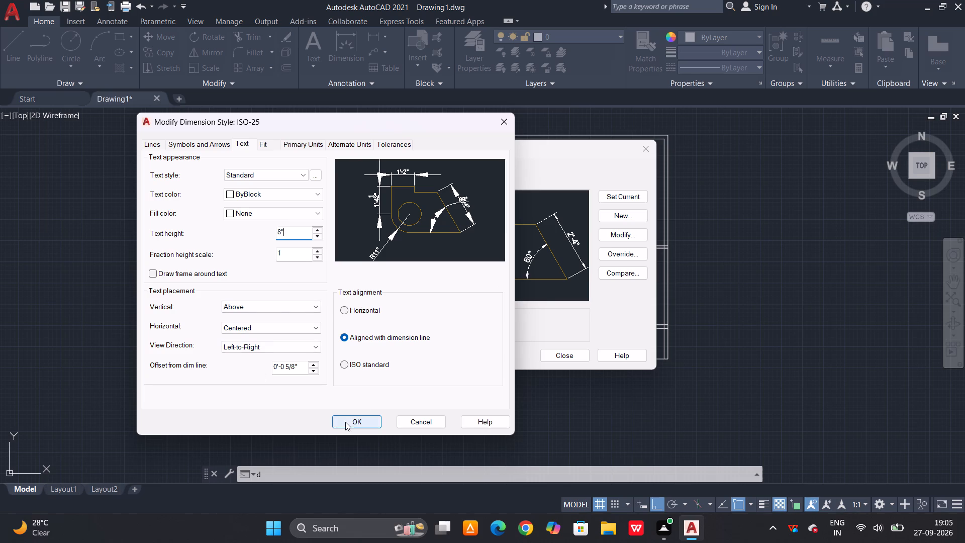
left_click(345, 422)
left_click(620, 198)
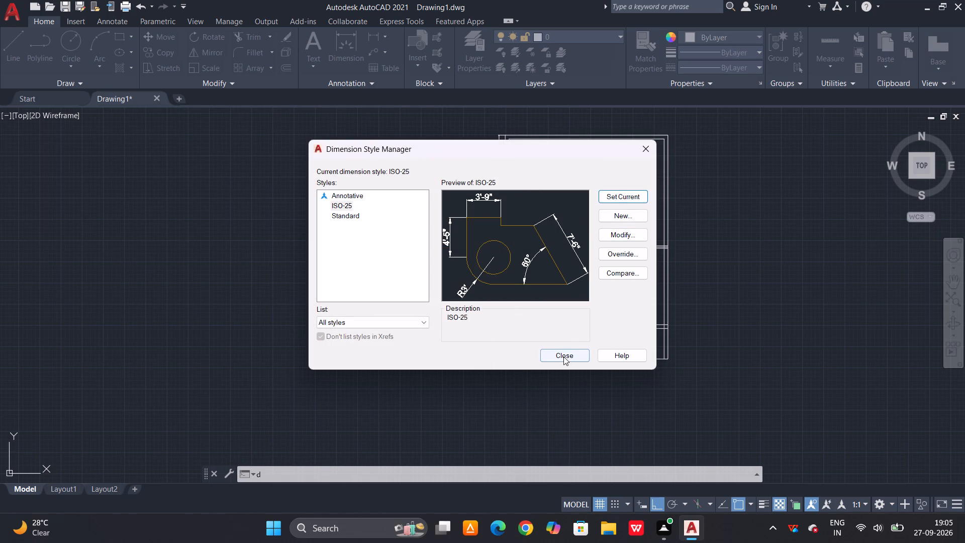
left_click(563, 357)
Set the ISO-25 dimension style's vertical text placement to Centered and make the style current.
scroll(462, 276, "up", 2)
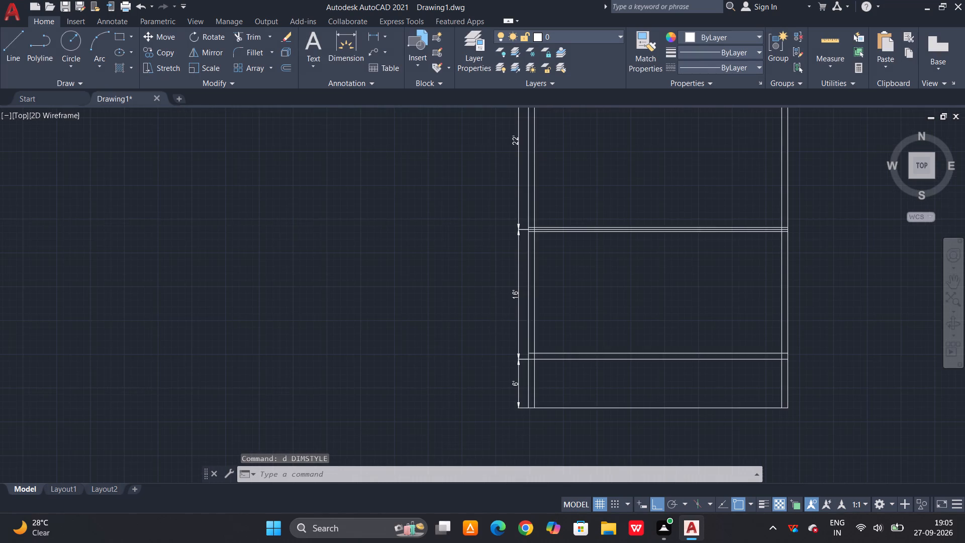
scroll(462, 270, "down", 2)
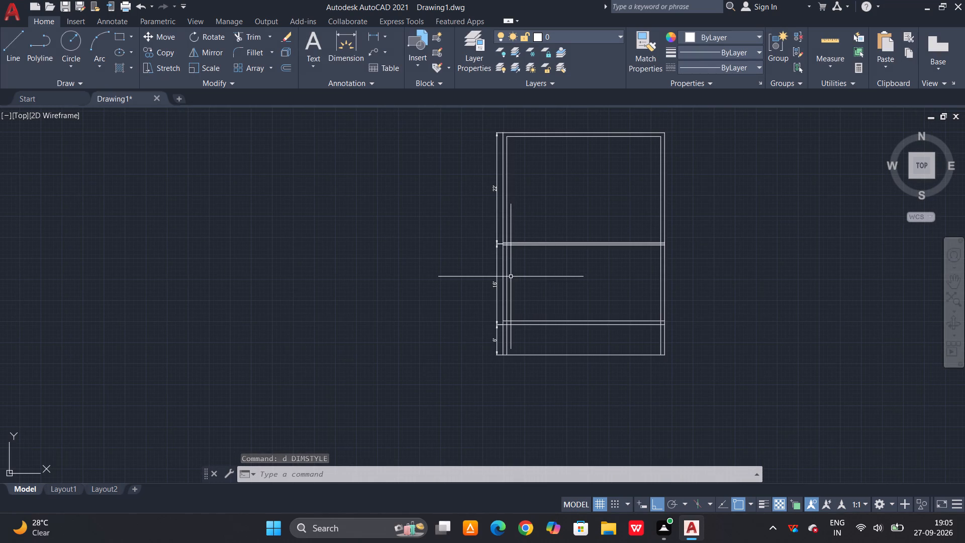
key("d")
key("space")
left_click(622, 235)
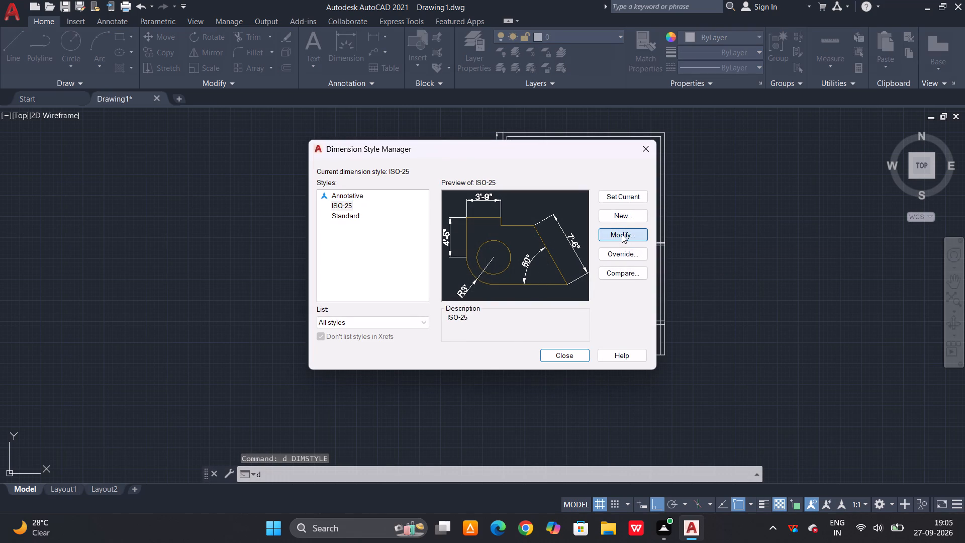
left_click(314, 308)
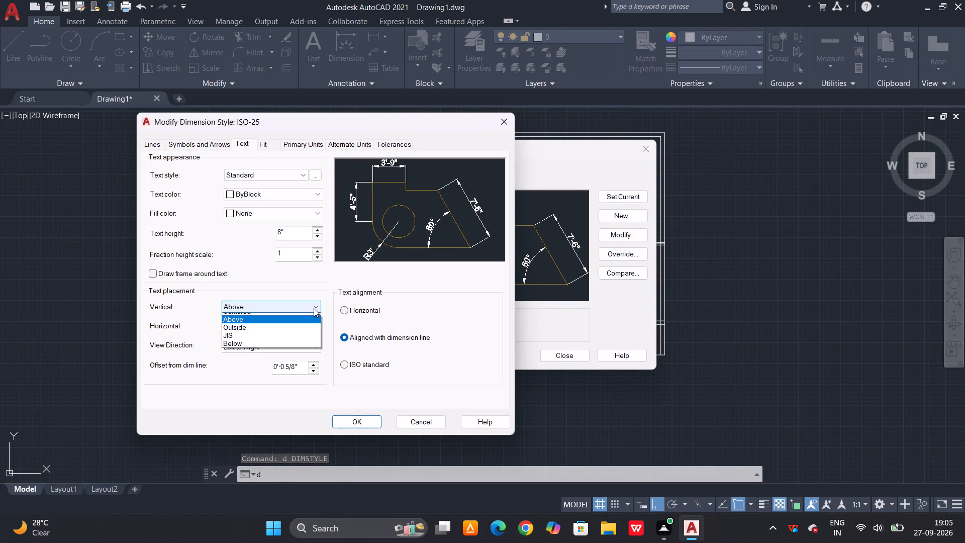
left_click(306, 320)
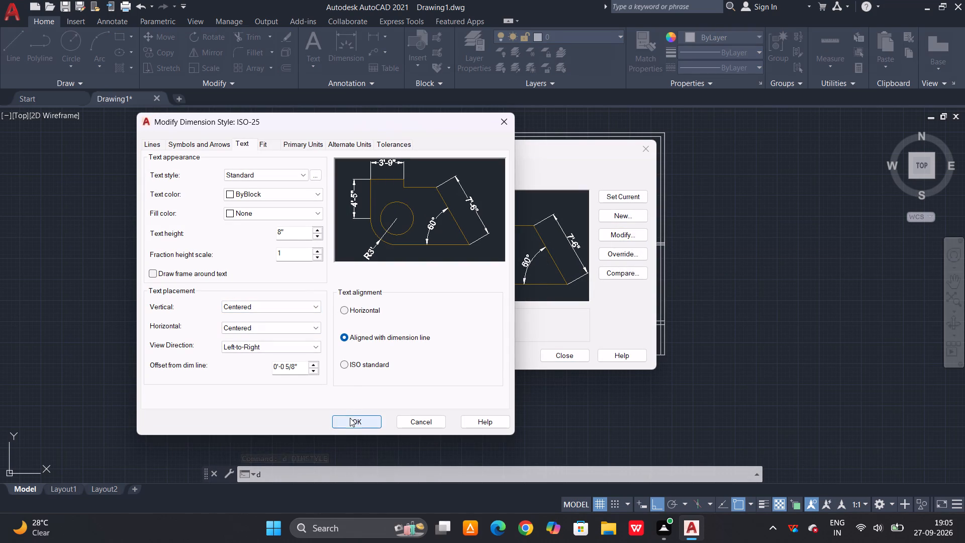
left_click(350, 418)
left_click(622, 190)
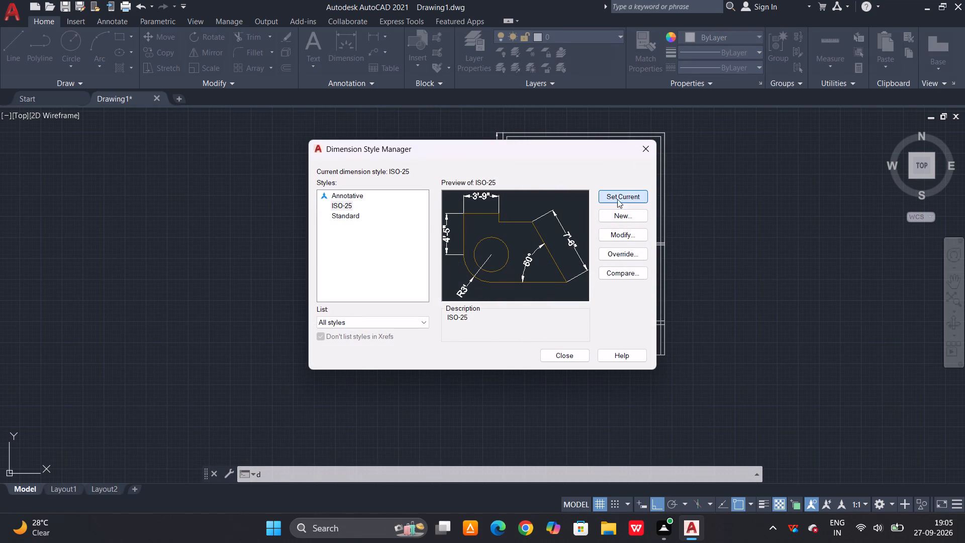
left_click(555, 356)
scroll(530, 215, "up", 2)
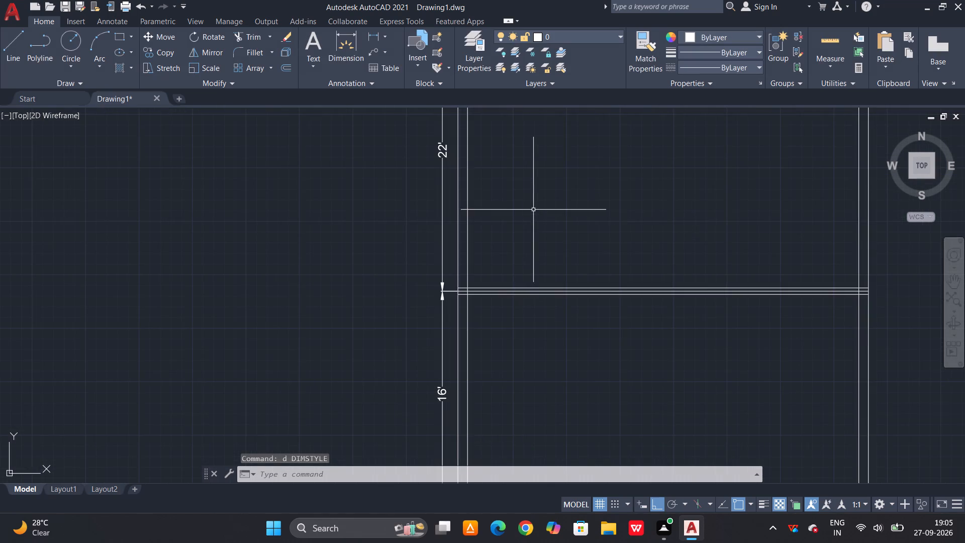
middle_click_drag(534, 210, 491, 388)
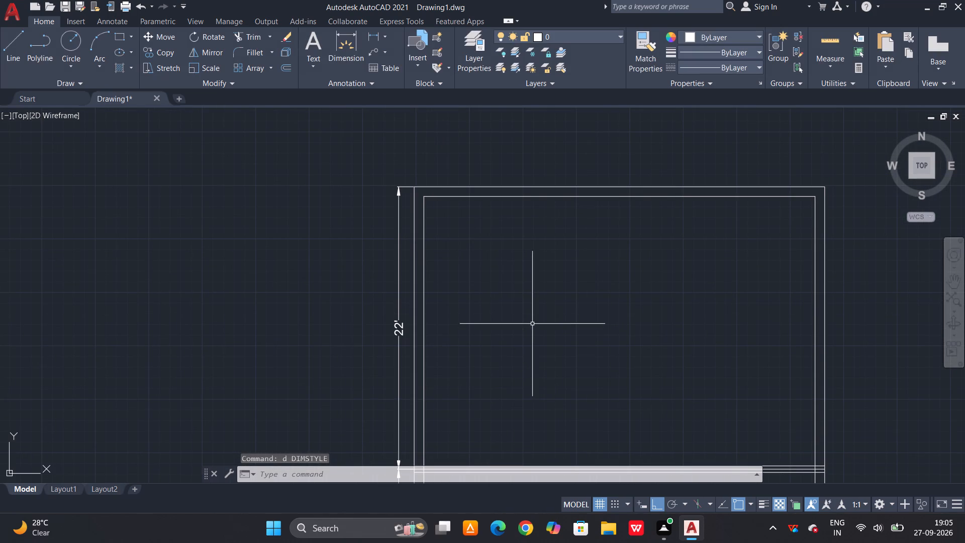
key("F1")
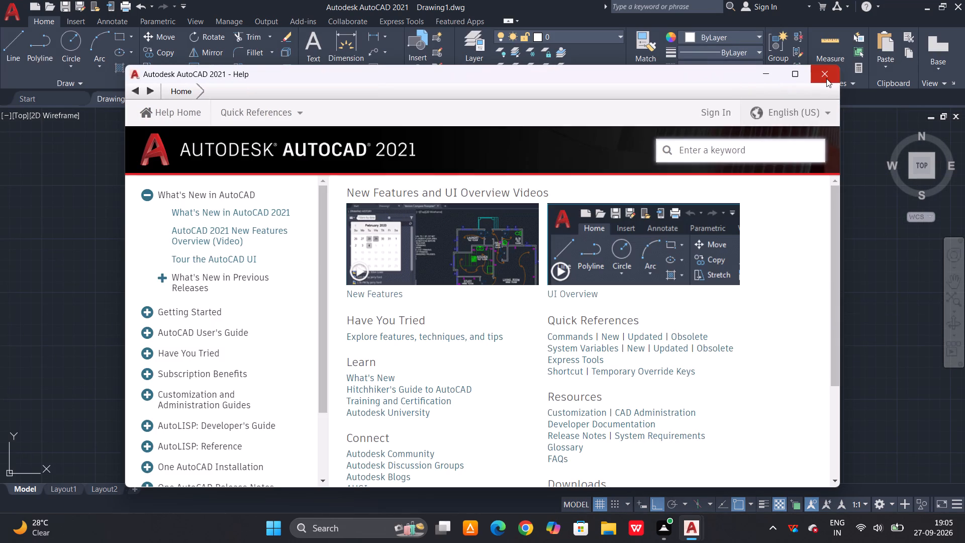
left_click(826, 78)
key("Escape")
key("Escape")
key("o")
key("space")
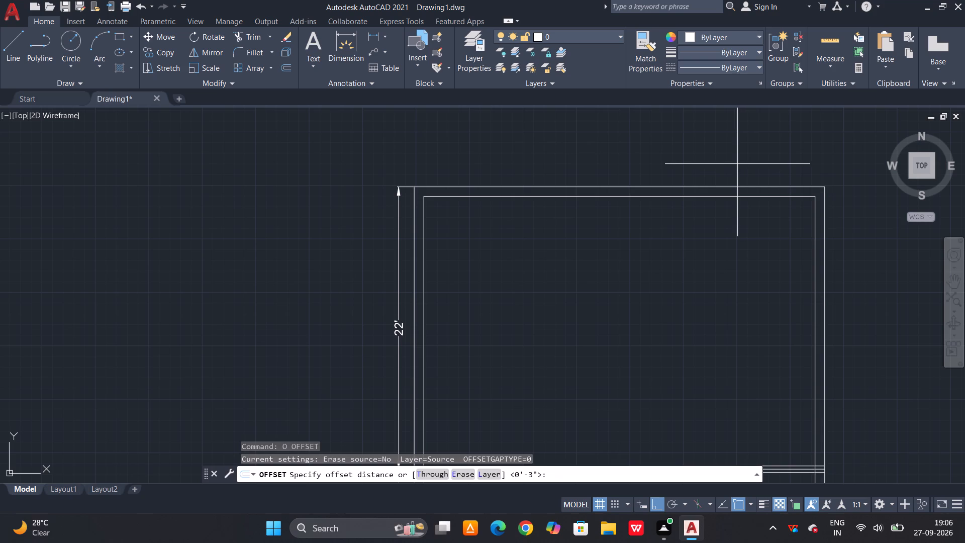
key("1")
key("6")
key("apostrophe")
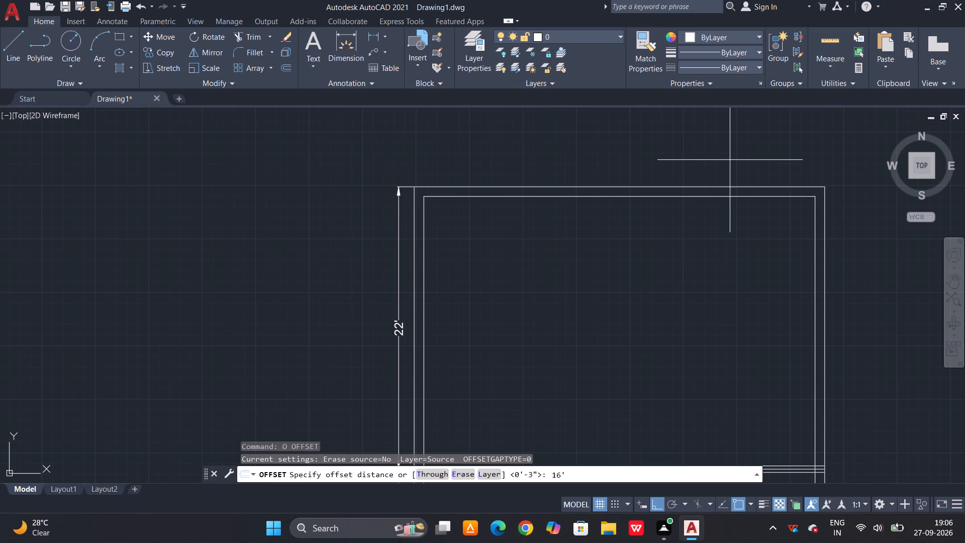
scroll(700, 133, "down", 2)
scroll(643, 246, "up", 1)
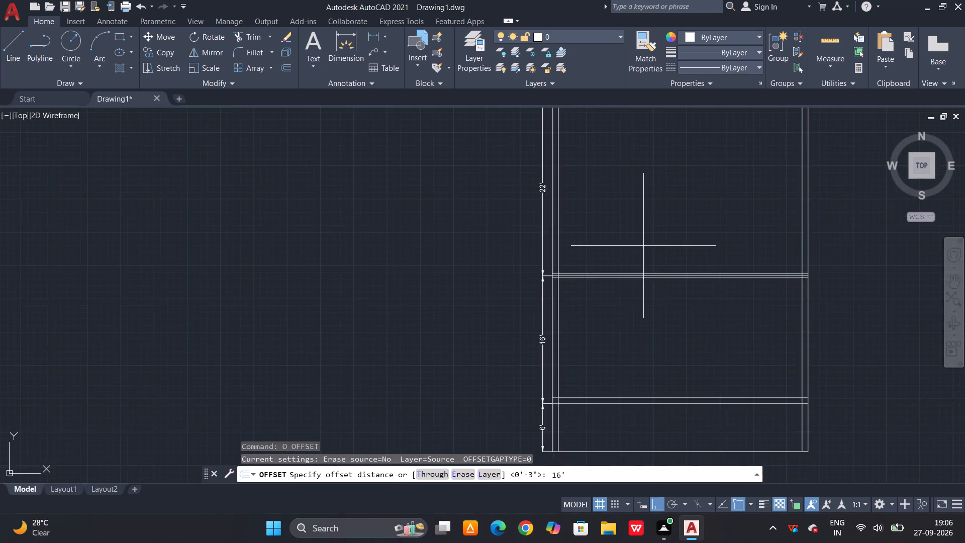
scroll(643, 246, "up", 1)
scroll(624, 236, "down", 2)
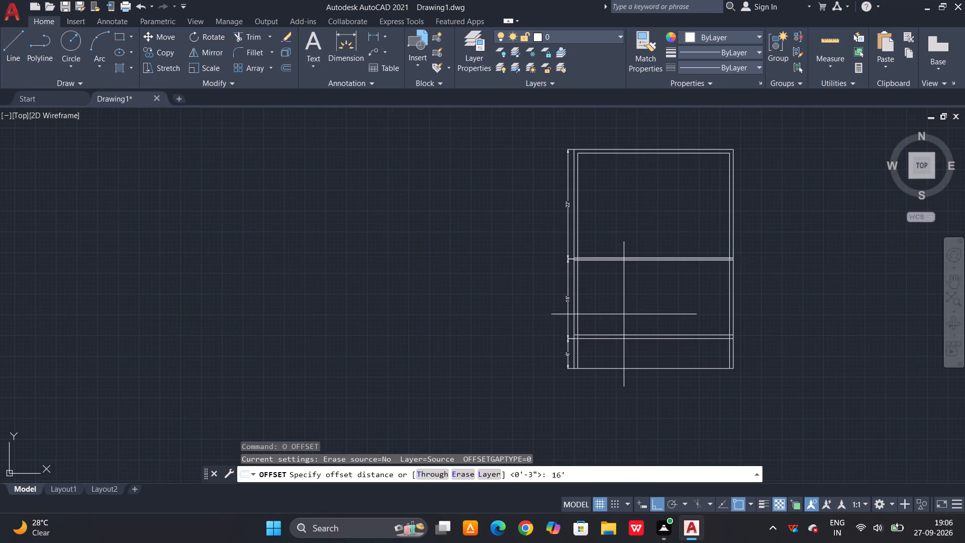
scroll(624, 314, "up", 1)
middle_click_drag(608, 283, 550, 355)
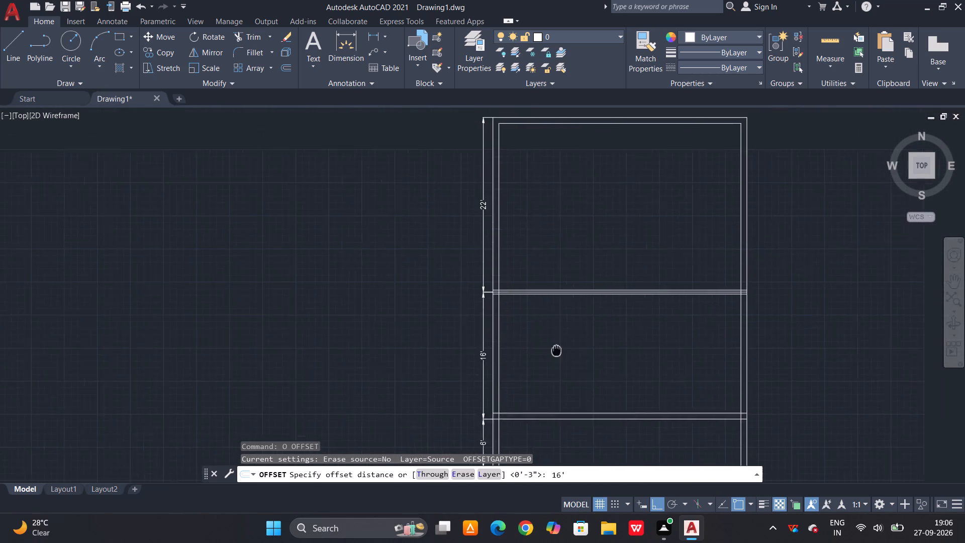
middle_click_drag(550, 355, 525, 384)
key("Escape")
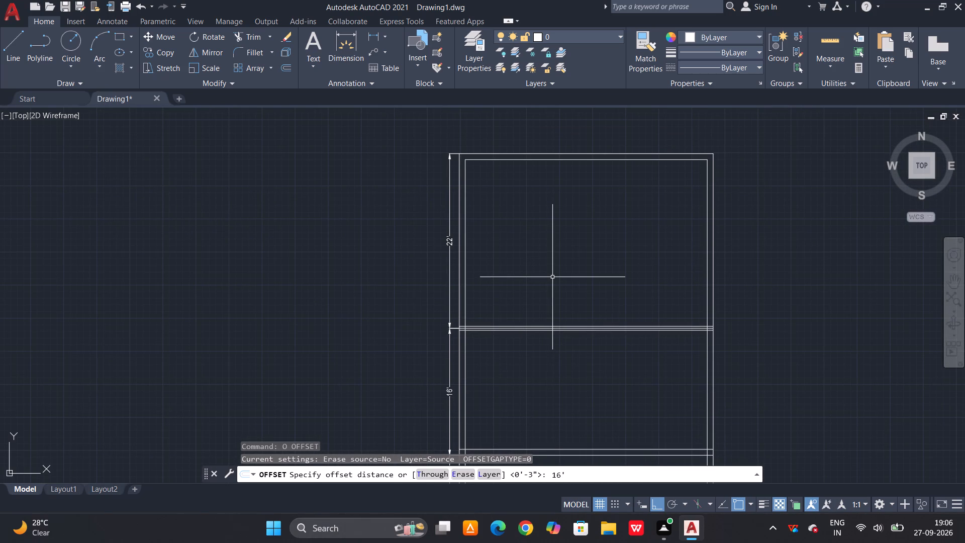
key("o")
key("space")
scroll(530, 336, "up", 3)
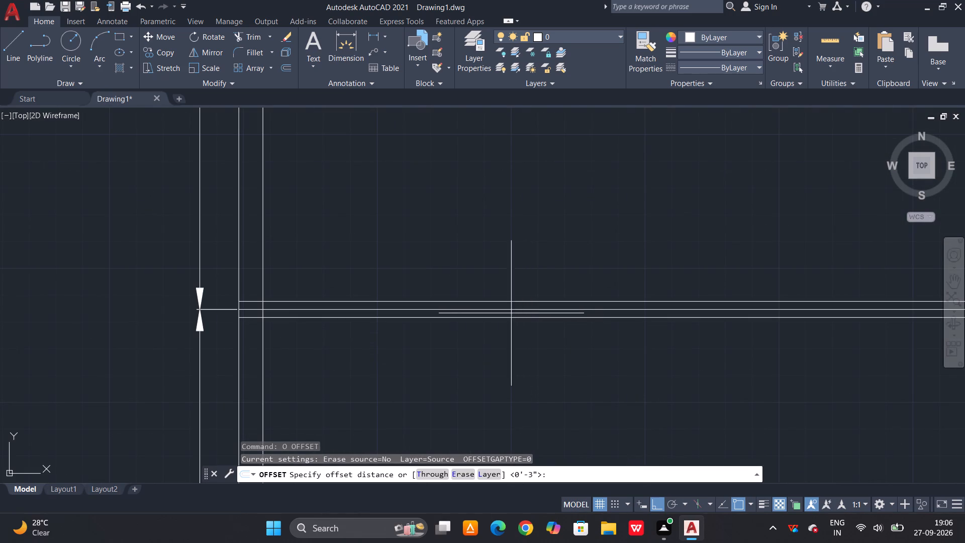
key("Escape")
Delete the midway construction line inside the middle cross wall.
left_click(453, 310)
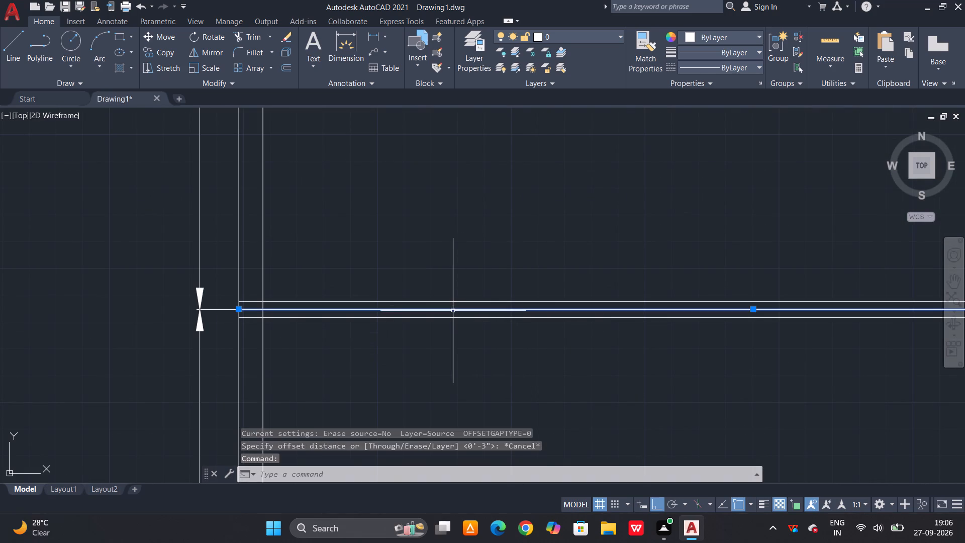
key("Delete")
scroll(516, 298, "down", 1)
key("Escape")
Offset the middle cross wall's upper line 16' upward into the top part of the plan.
type("o 1")
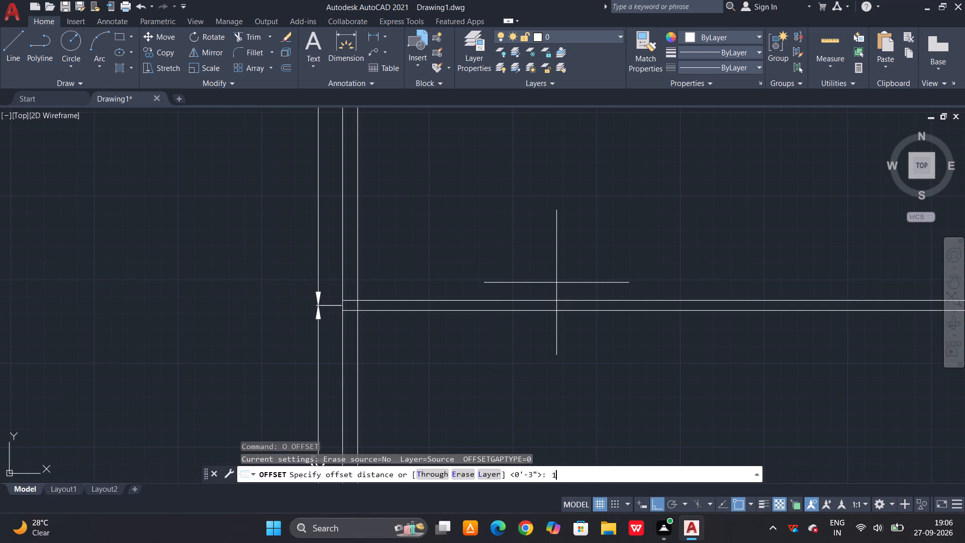
key("6")
scroll(535, 305, "down", 2)
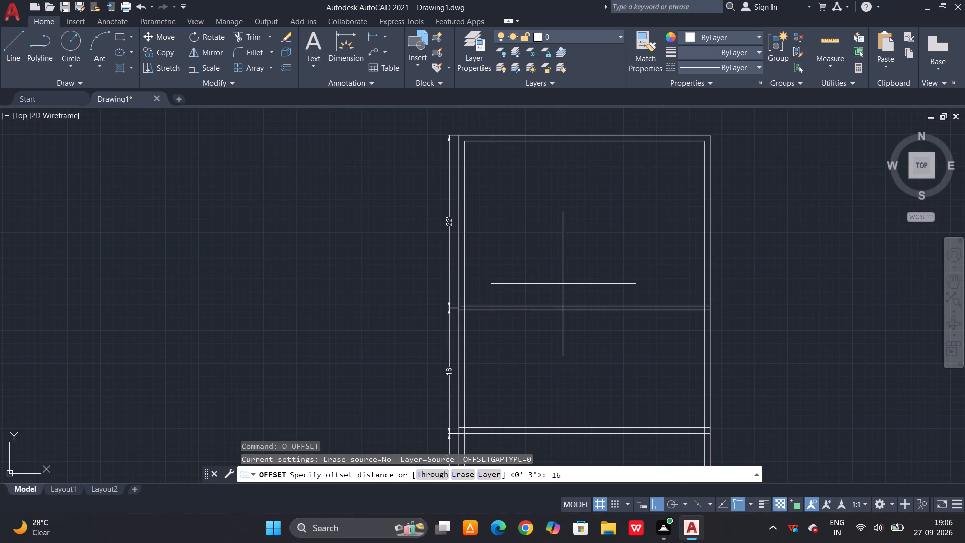
key("apostrophe")
key("space")
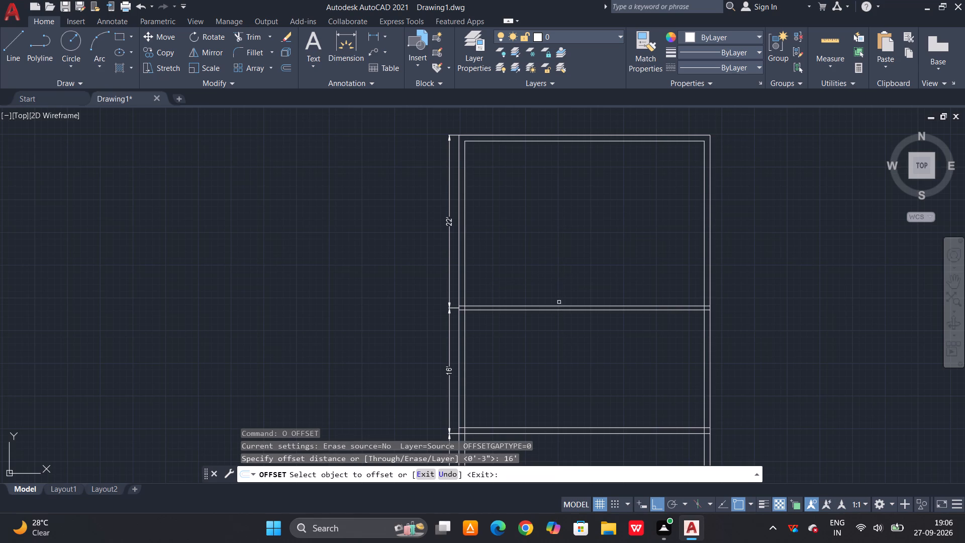
left_click(554, 305)
left_click(554, 267)
scroll(560, 169, "up", 1)
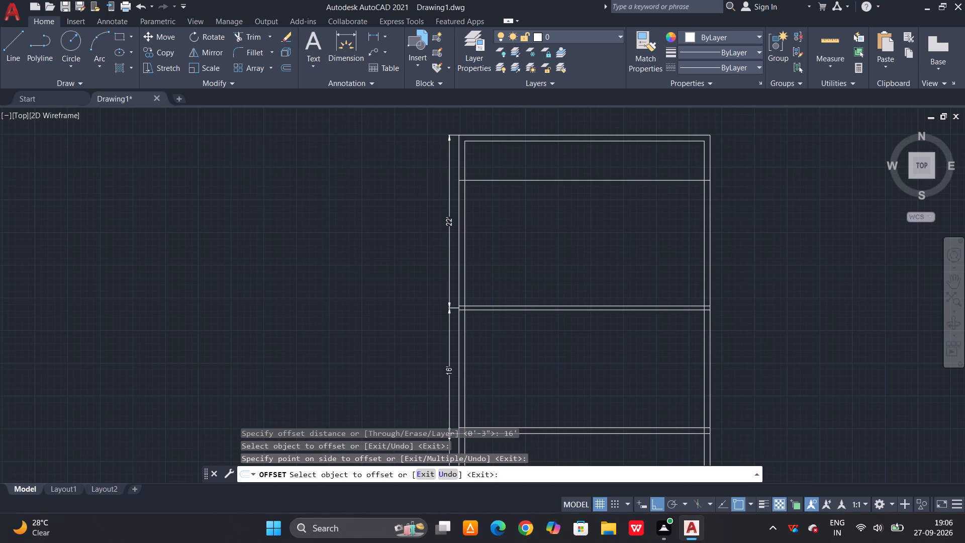
scroll(560, 169, "up", 1)
middle_click_drag(553, 185, 536, 293)
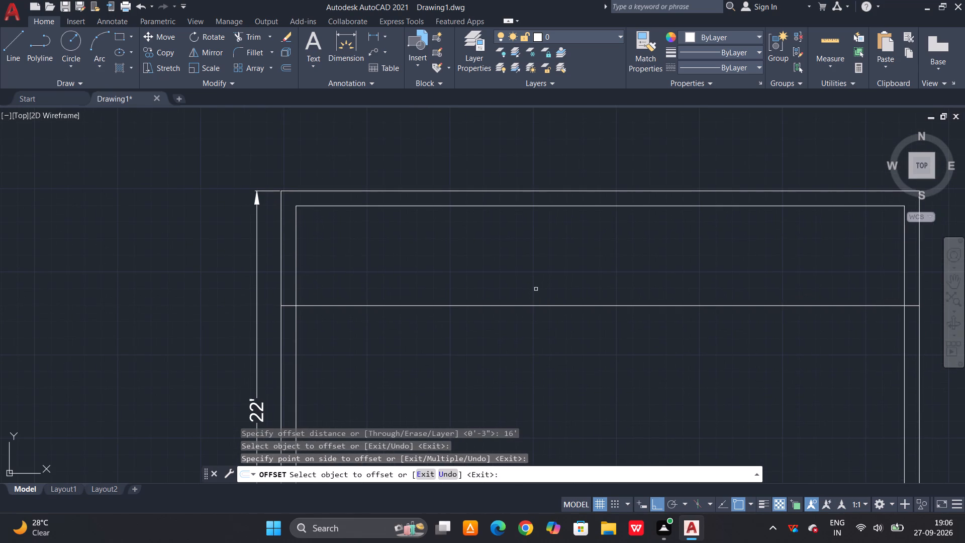
key("Escape")
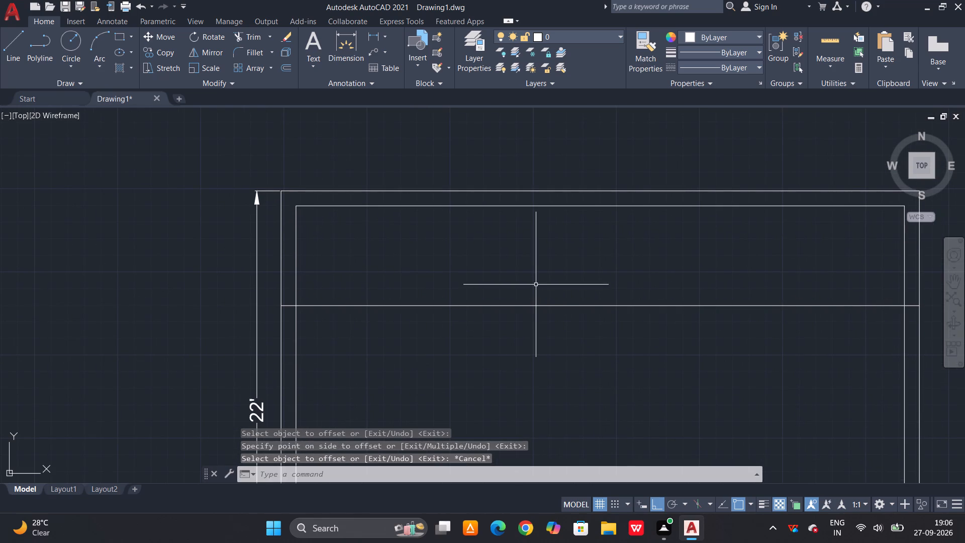
Offset the new horizontal line 6" upward to form the upper cross wall.
type("o 6")
key("shift+quotedbl")
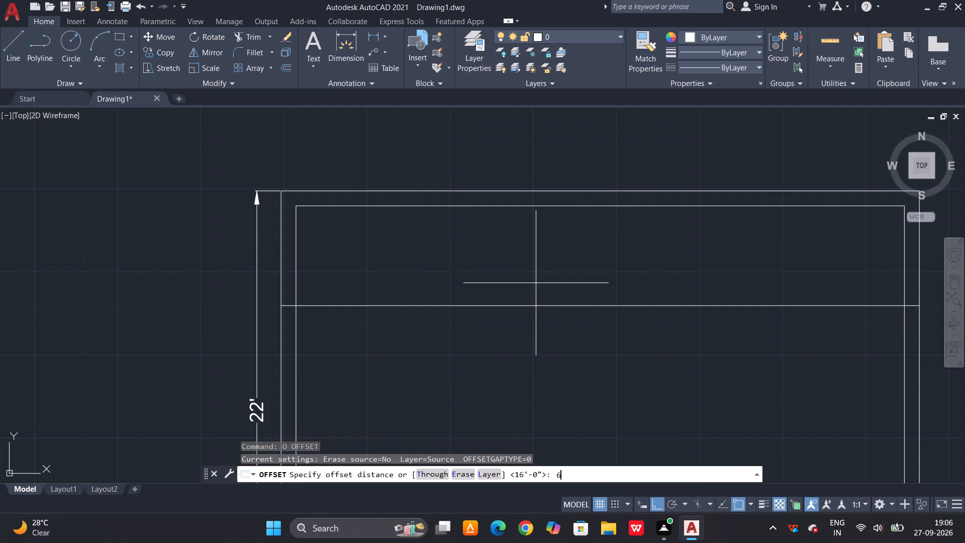
key("space")
left_click(520, 306)
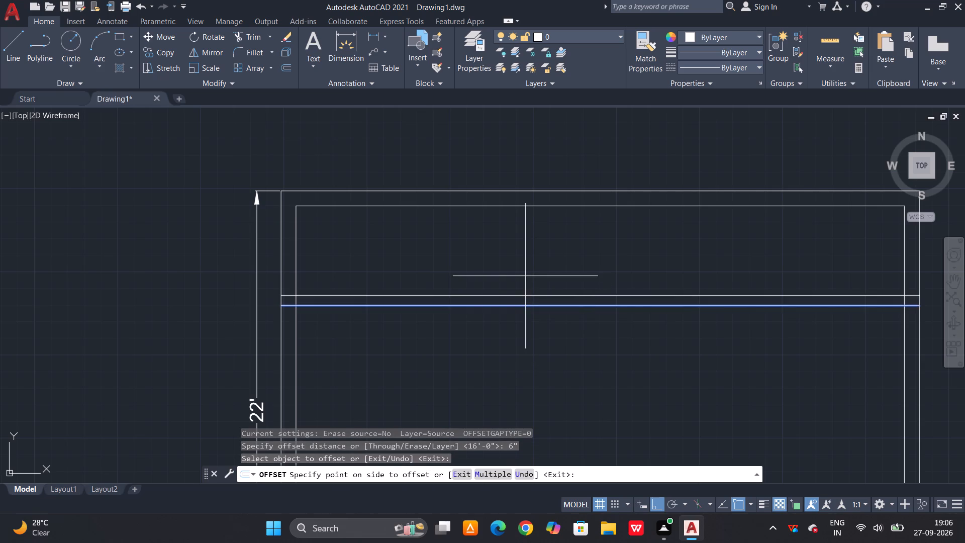
left_click(525, 276)
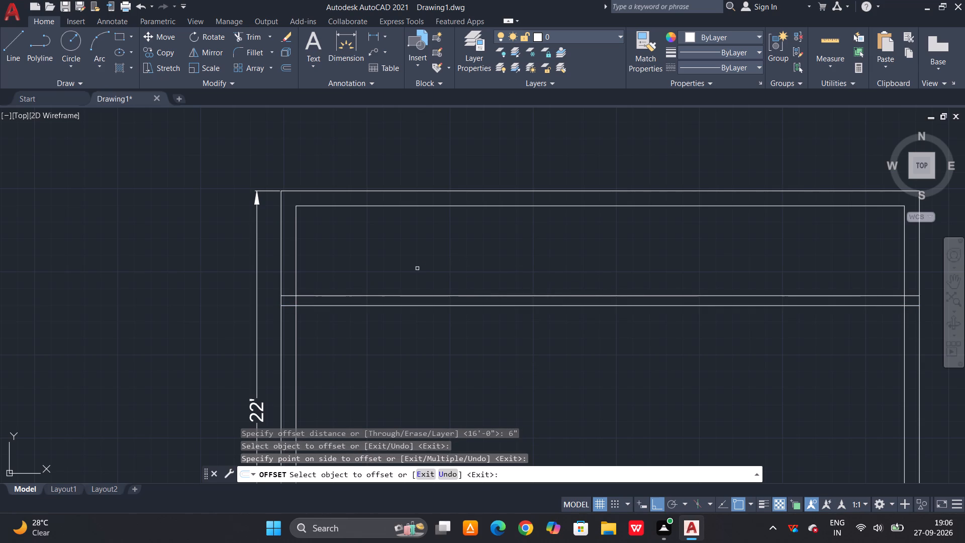
key("F1")
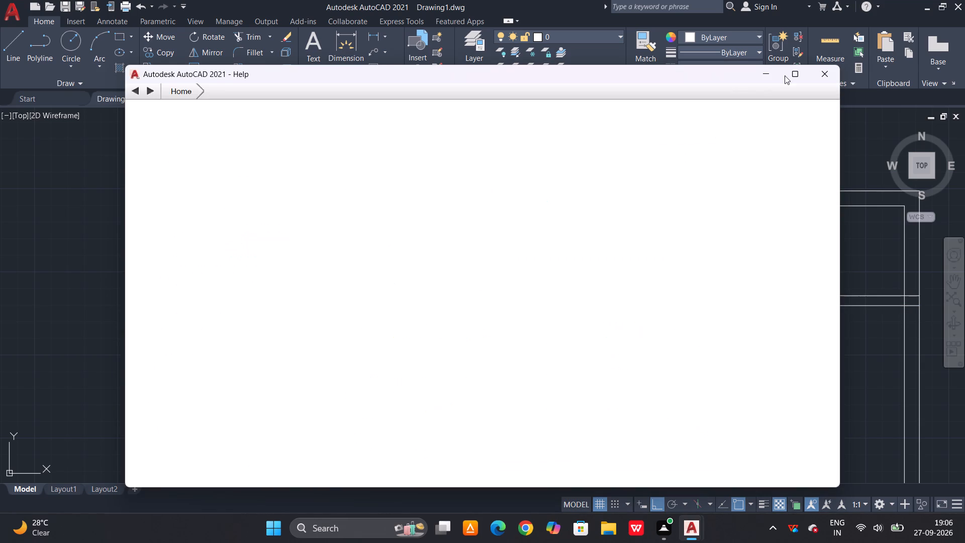
left_click(829, 68)
key("Escape")
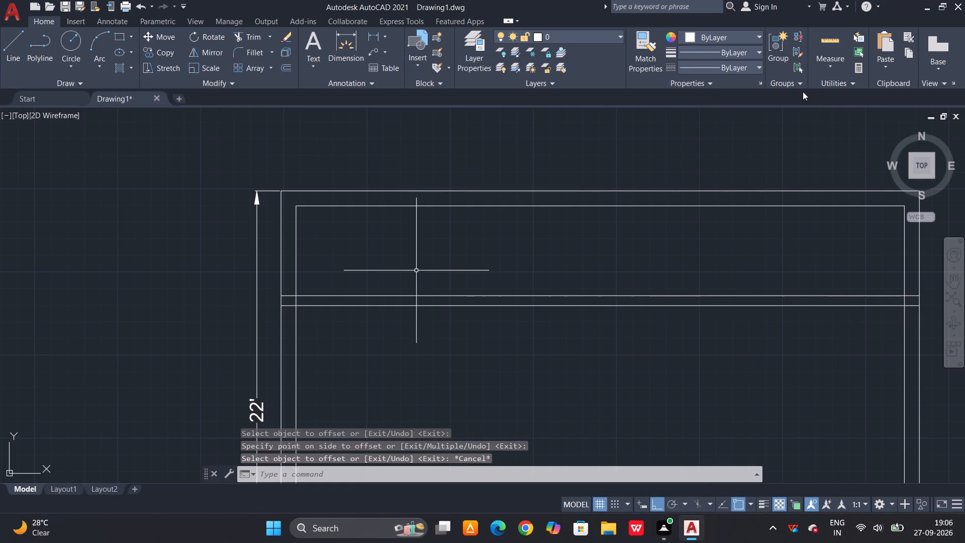
Offset the inner line of the left outer wall 13' to the right.
type("o 13")
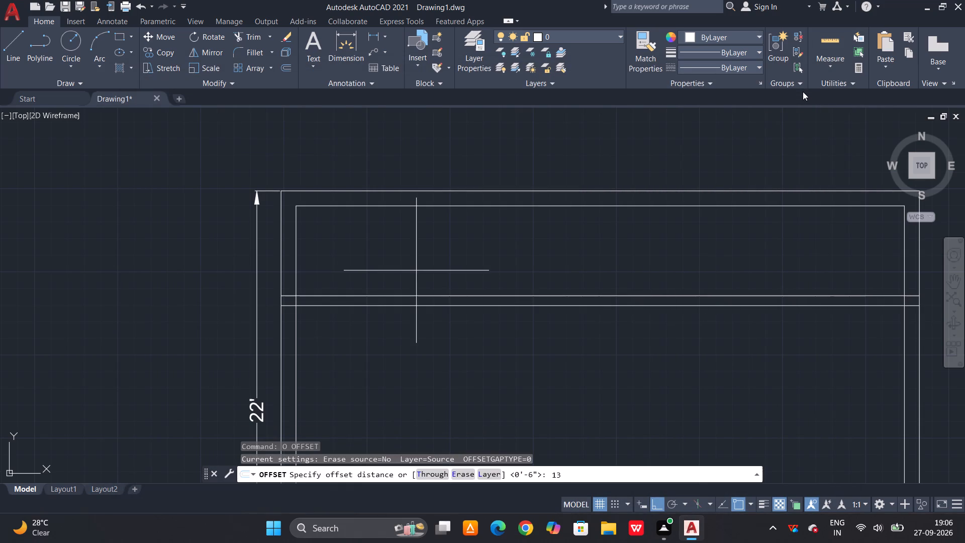
key("apostrophe")
key("space")
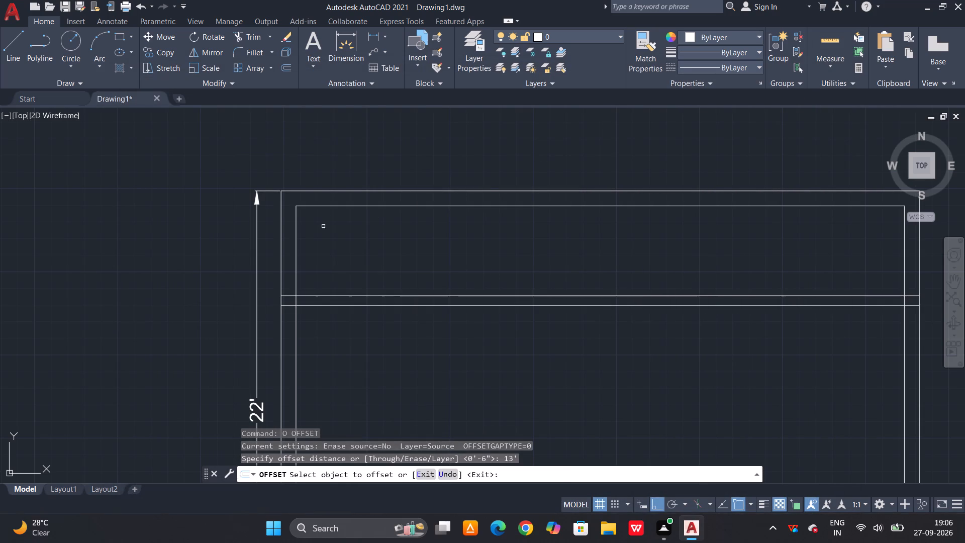
left_click(298, 261)
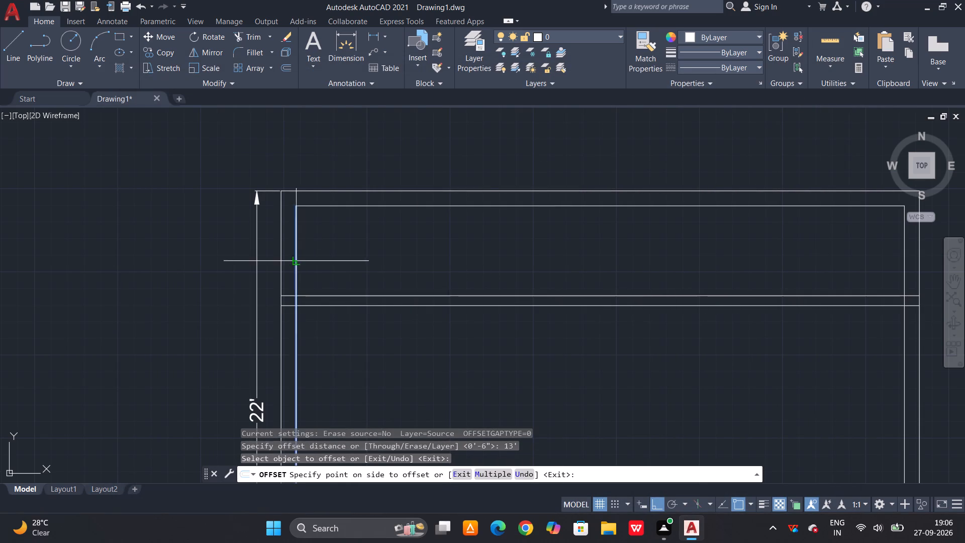
left_click(409, 297)
scroll(464, 252, "down", 1)
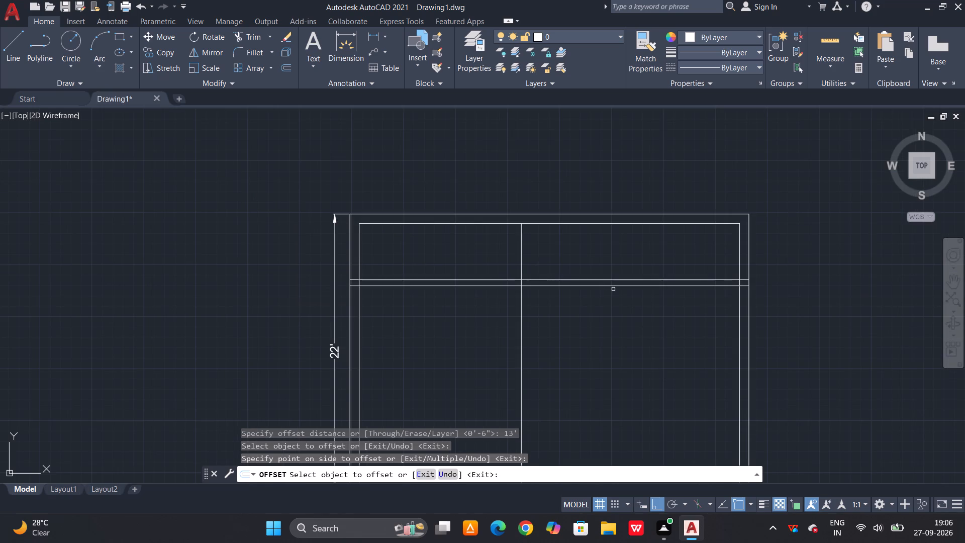
key("Escape")
Offset the new vertical line 6" to the right to form the vertical partition wall.
key("o")
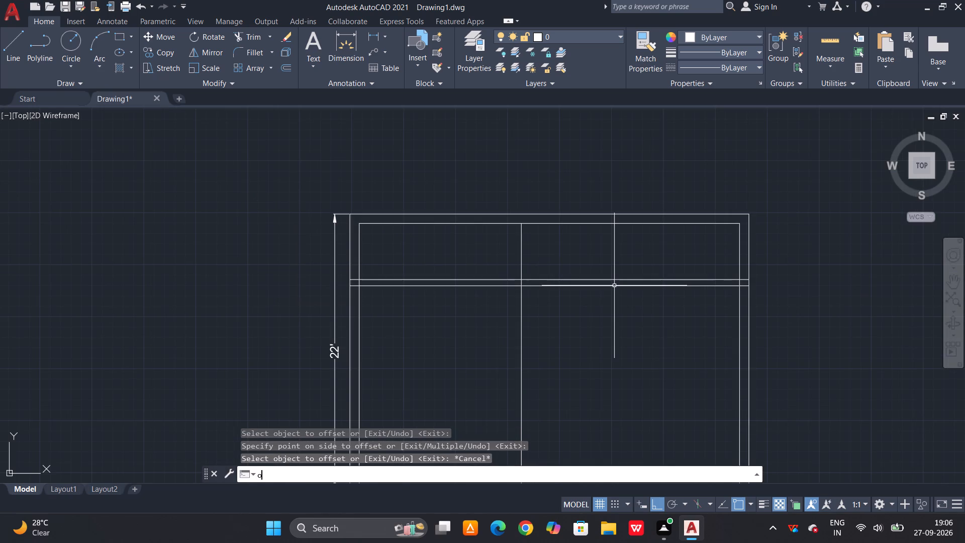
key("space")
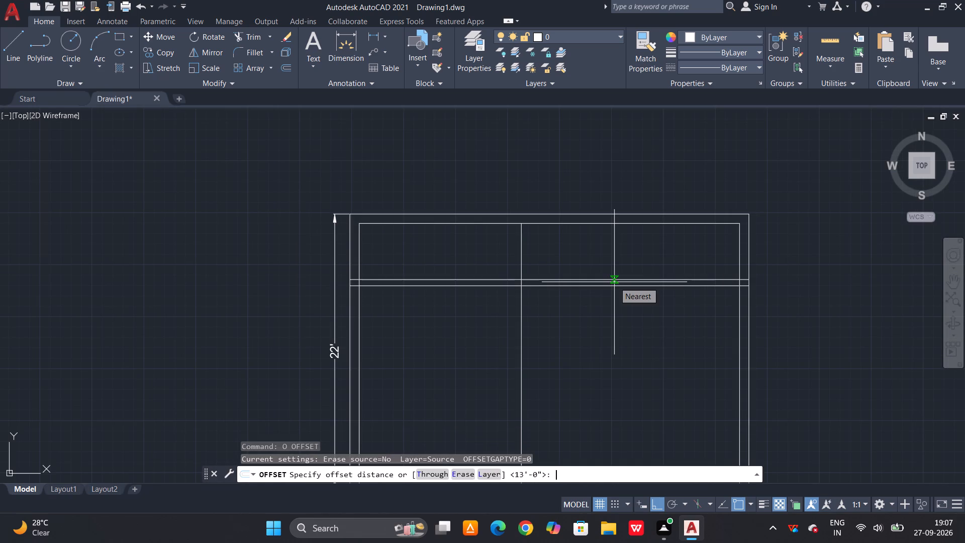
type("6\"")
key("space")
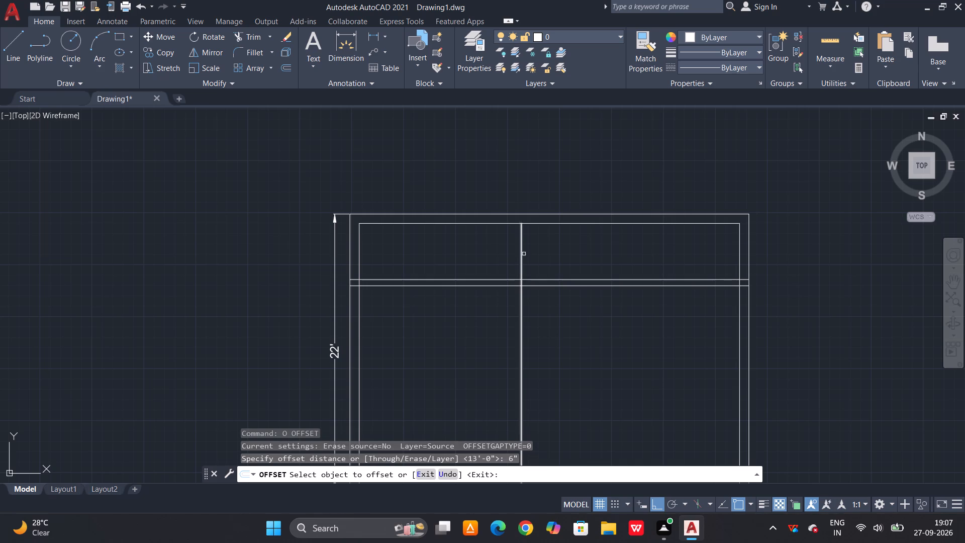
left_click(524, 251)
left_click(522, 258)
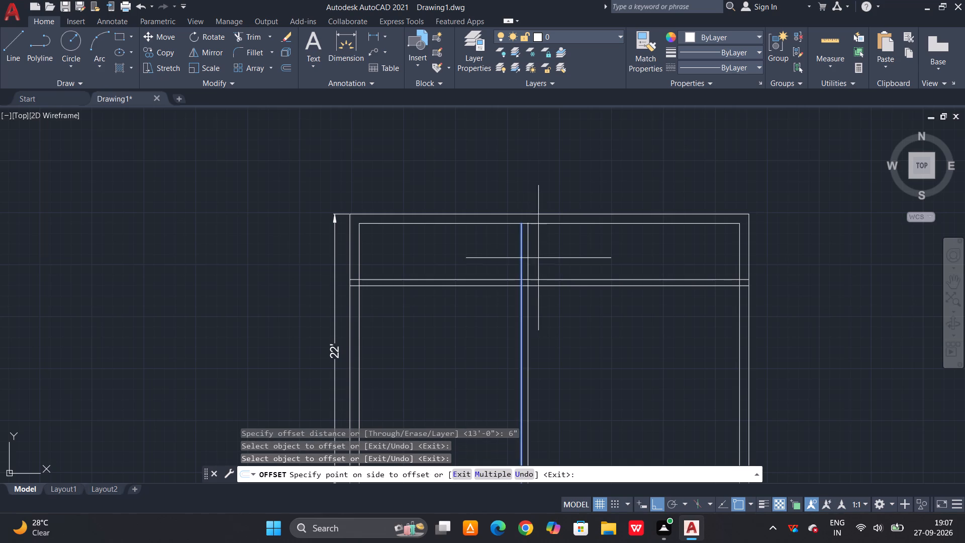
left_click_drag(552, 258, 557, 257)
scroll(543, 208, "down", 2)
scroll(553, 267, "up", 1)
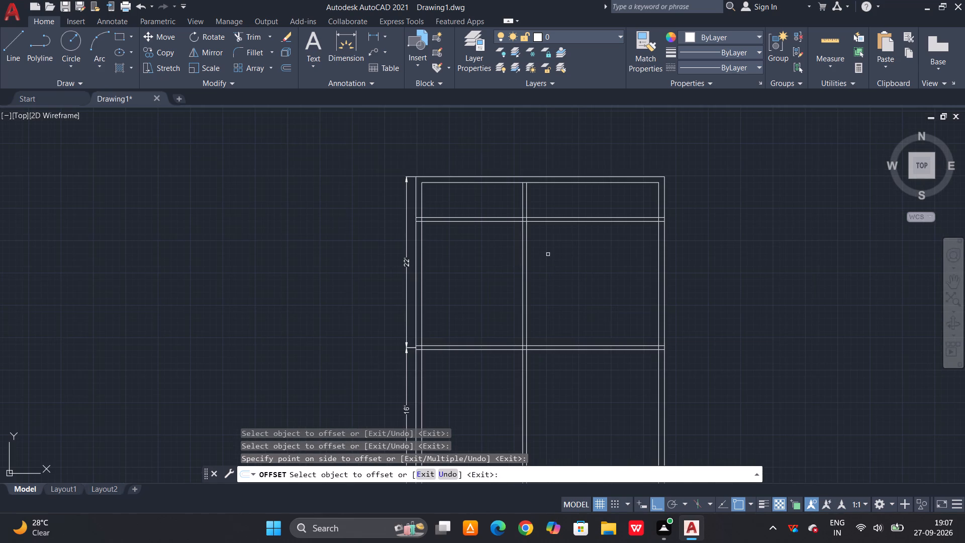
middle_click_drag(545, 250, 472, 317)
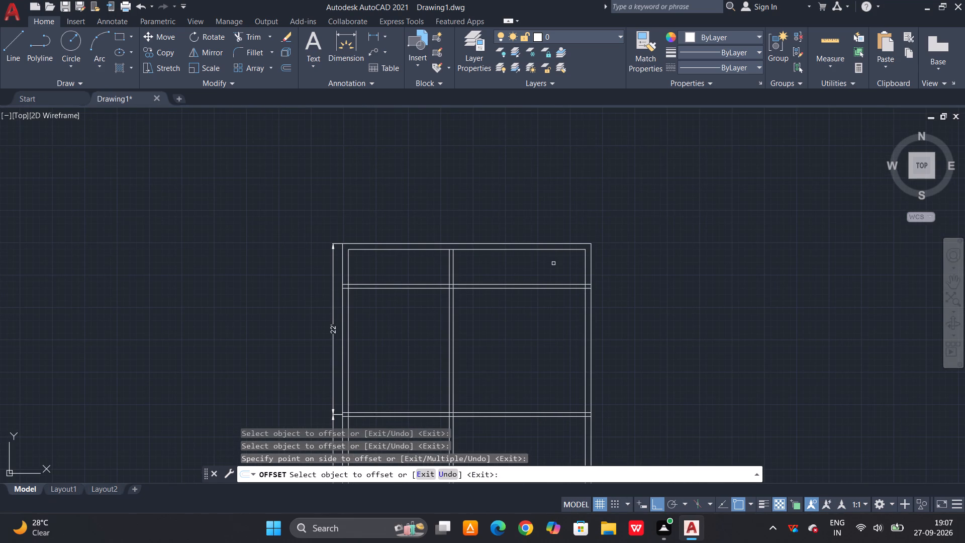
key("Escape")
key("Escape")
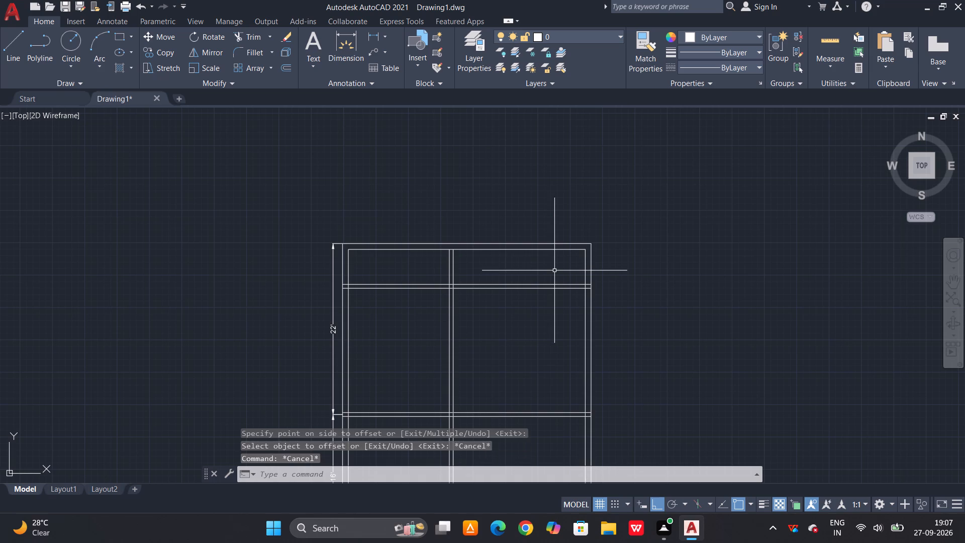
Trim the upper cross wall's two lines between the vertical partition and the right outer wall.
type("tr")
key("space")
key("space")
left_click(532, 277)
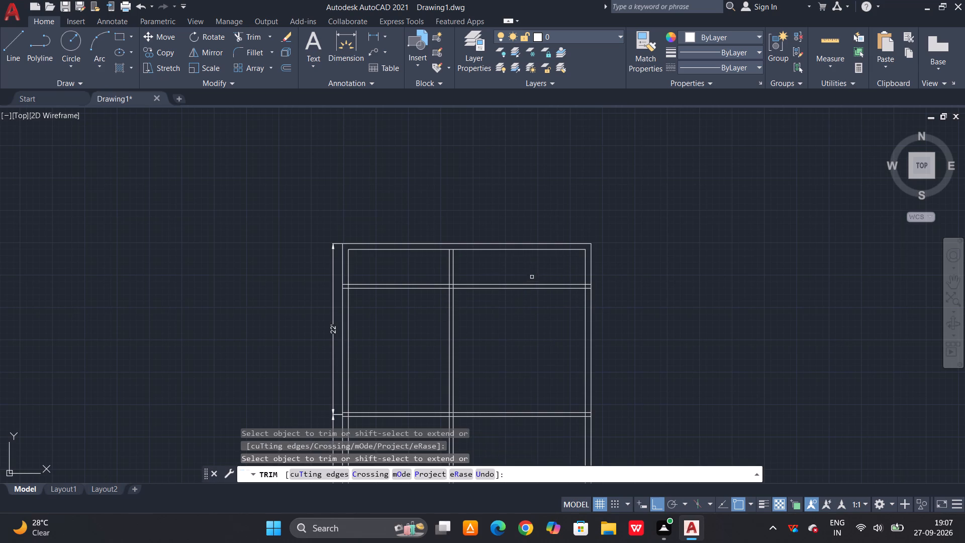
left_click(500, 304)
key("Escape")
key("Escape")
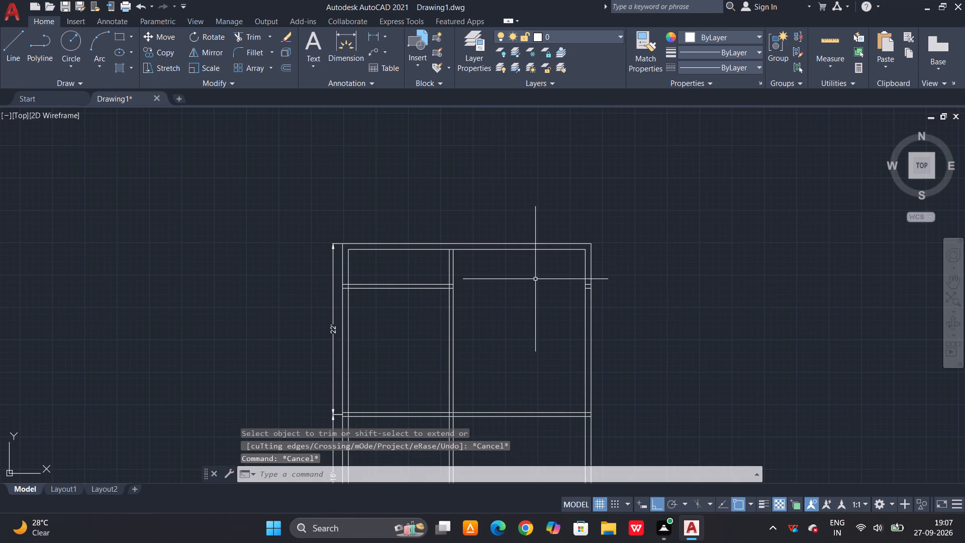
Offset the vertical partition's right-hand line 5' to the right.
type("o 5")
key("apostrophe")
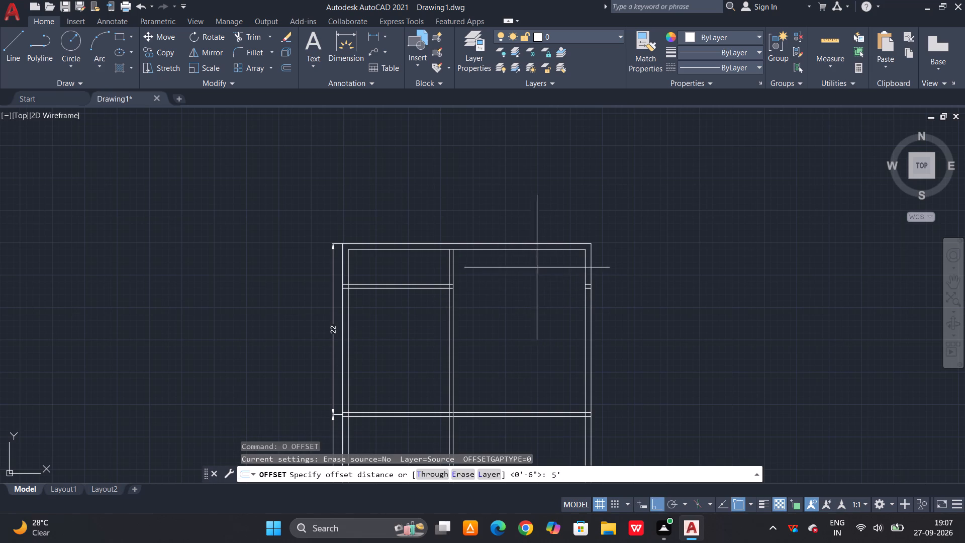
key("space")
scroll(462, 274, "up", 2)
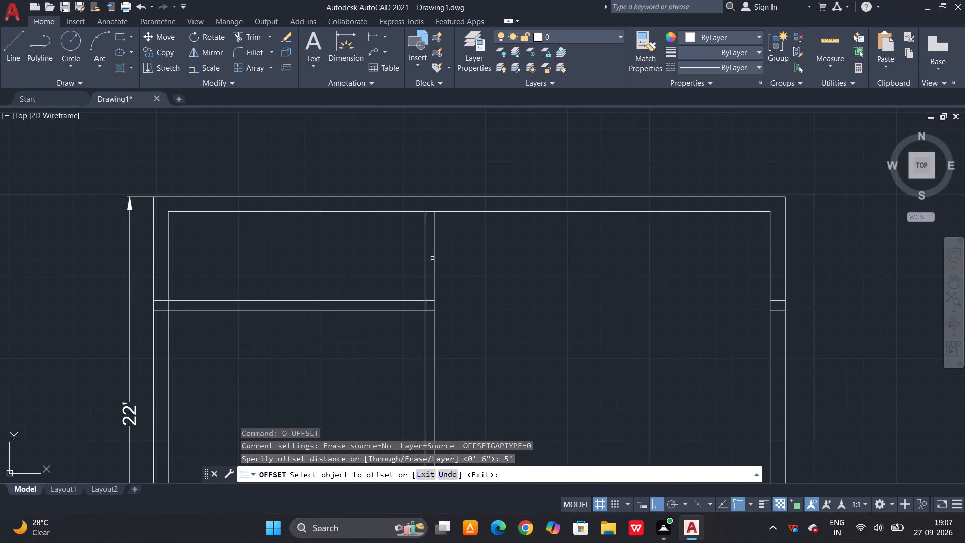
left_click(438, 260)
left_click(434, 261)
left_click(470, 269)
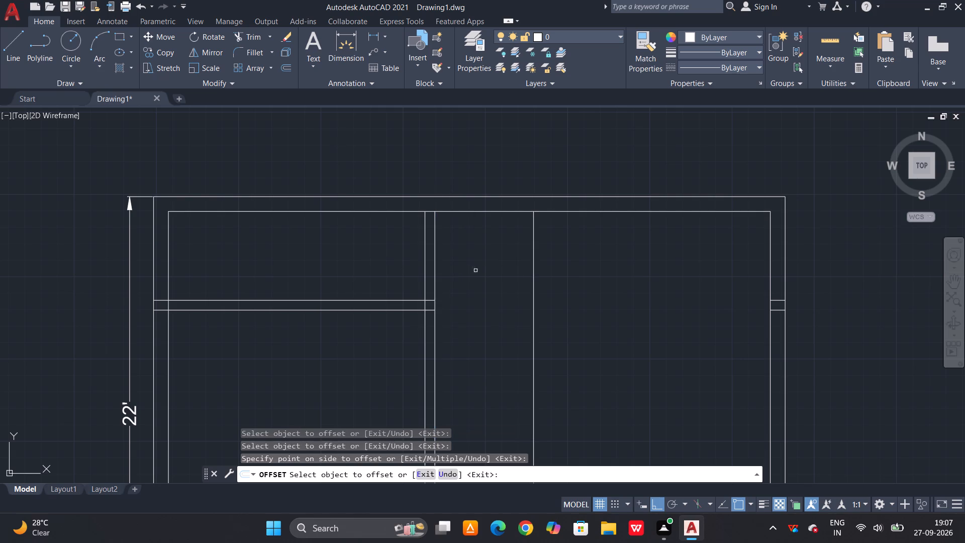
scroll(779, 316, "up", 2)
key("Escape")
Delete the two leftover upper cross wall stubs inside the right outer wall.
left_click(772, 267)
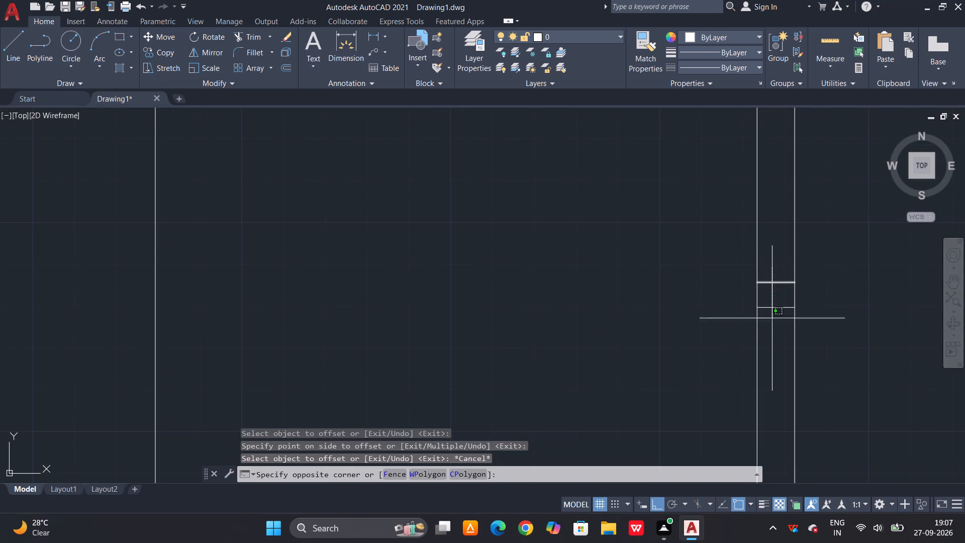
left_click(772, 328)
key("Delete")
scroll(782, 302, "down", 3)
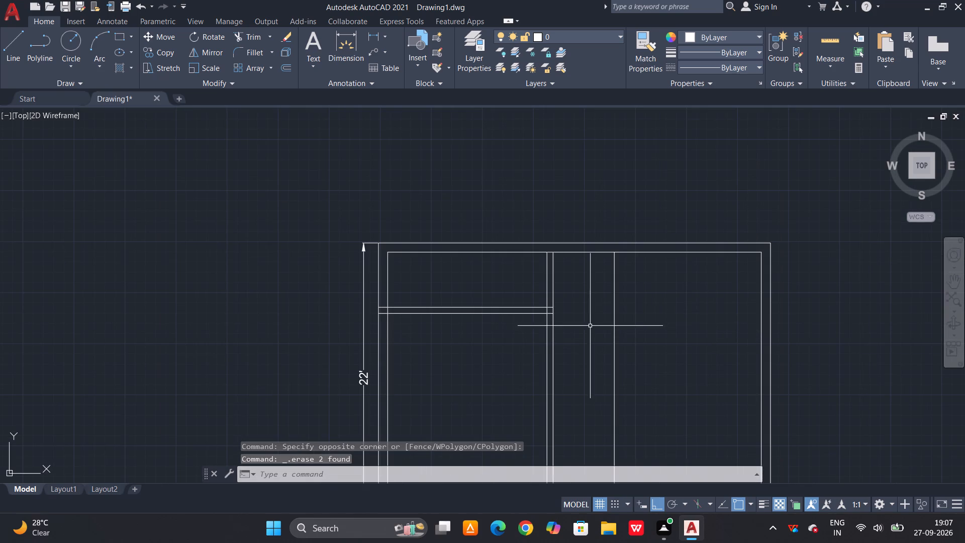
Offset the vertical line 5' beyond the first partition 6" to the right to form a second vertical partition.
type("o 6")
key("shift+quotedbl")
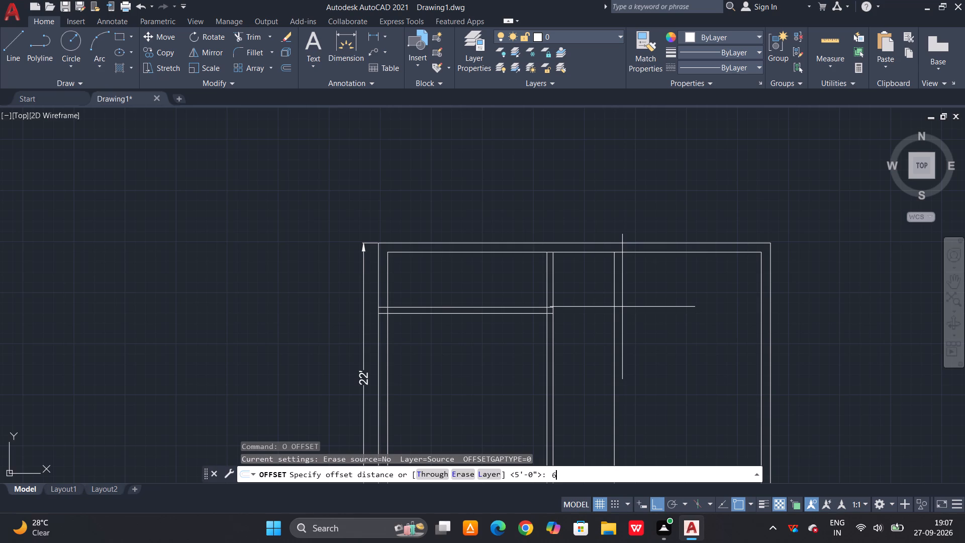
key("space")
left_click(616, 311)
left_click(648, 299)
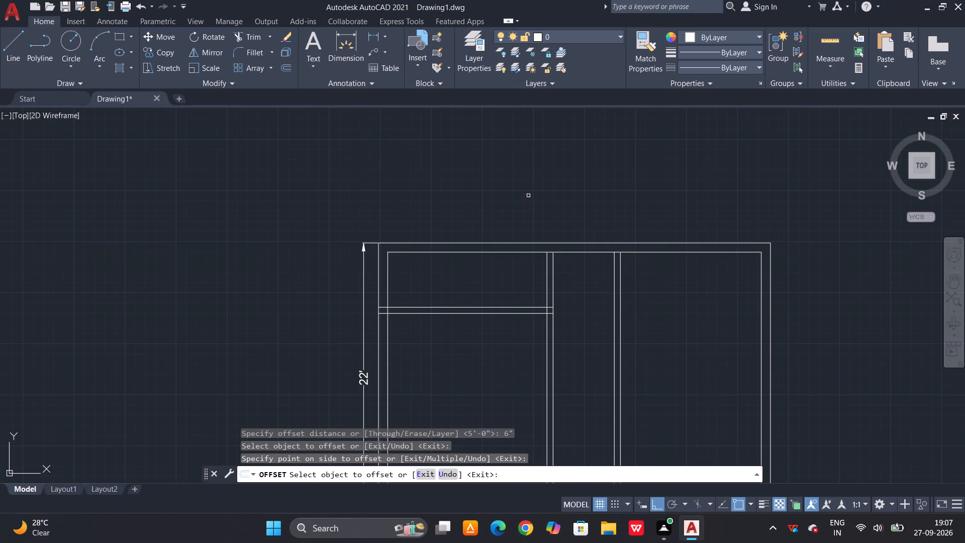
middle_click_drag(528, 196, 535, 255)
scroll(519, 316, "up", 1)
scroll(590, 310, "up", 1)
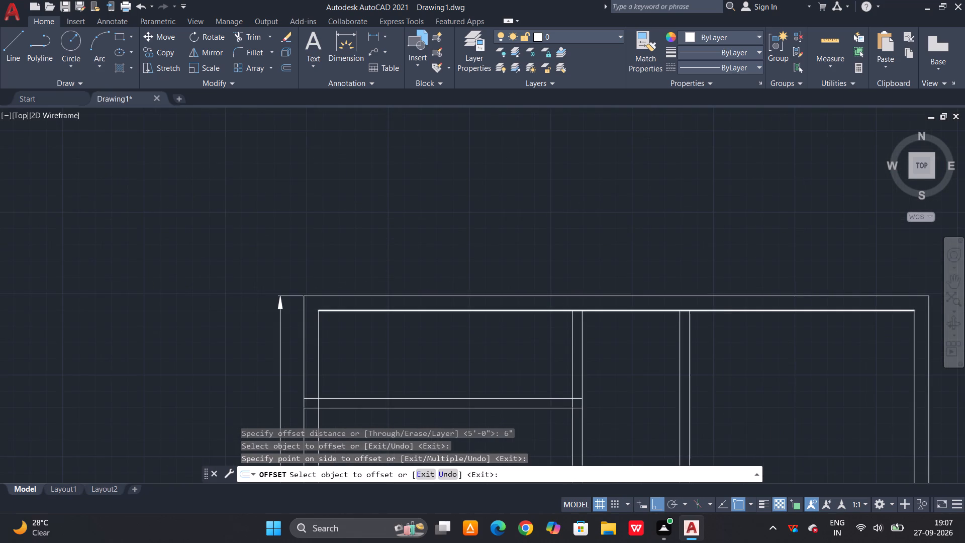
key("Escape")
Offset the first vertical partition's right-hand line 3" into the wall as a midway line.
type("o")
key("space")
type("3\"")
key("space")
left_click(574, 338)
left_click(560, 341)
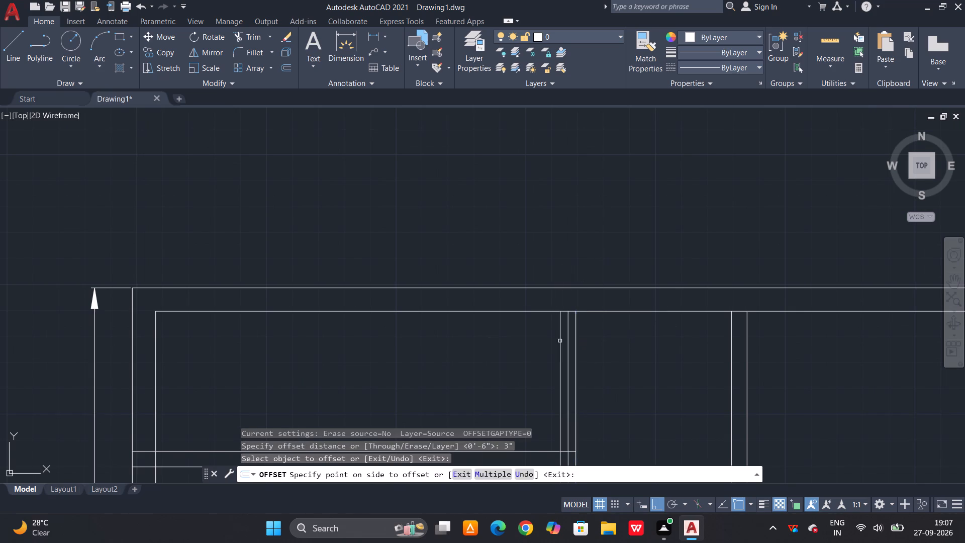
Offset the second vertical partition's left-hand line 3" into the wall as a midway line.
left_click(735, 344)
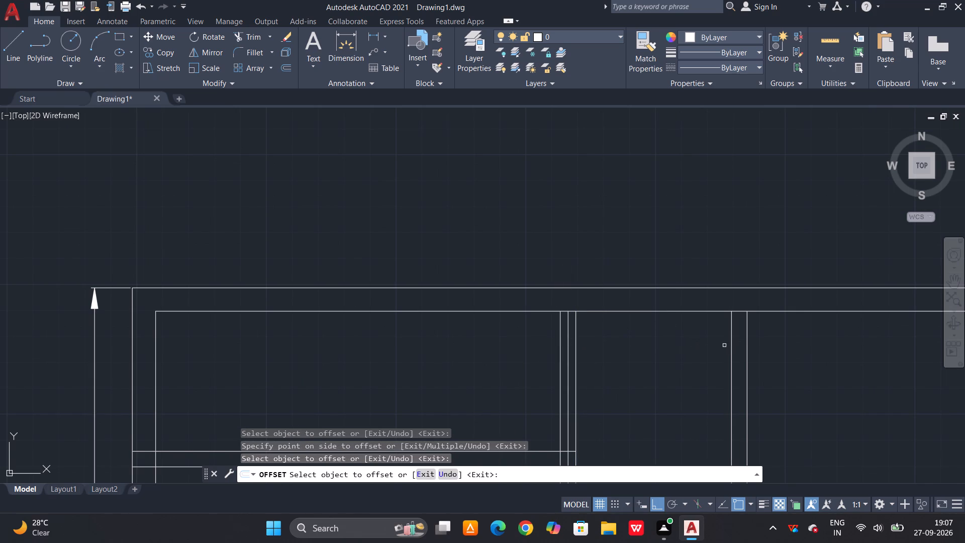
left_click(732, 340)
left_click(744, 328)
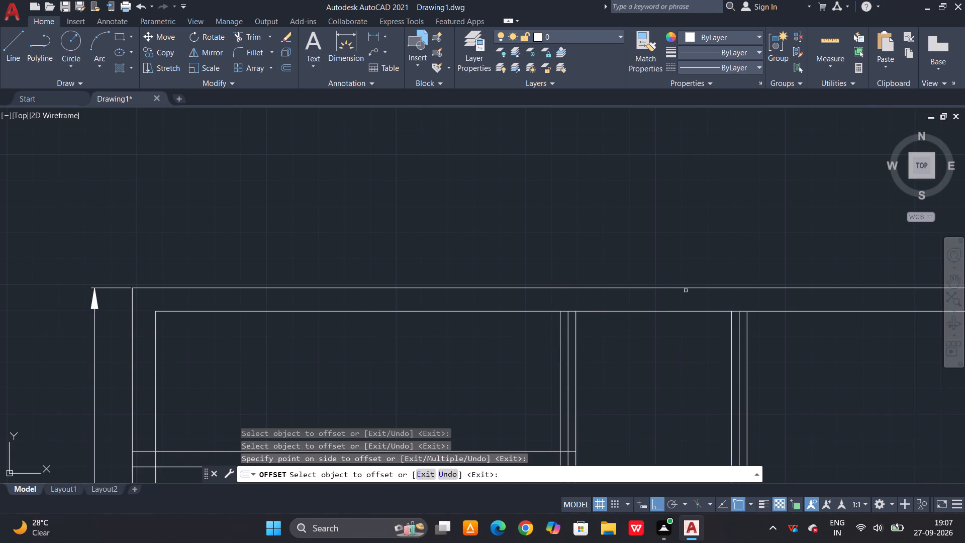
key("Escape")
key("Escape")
Dimension the 14' from the plan's upper left outer corner to the first partition's midway line, placed above the top wall.
key("d")
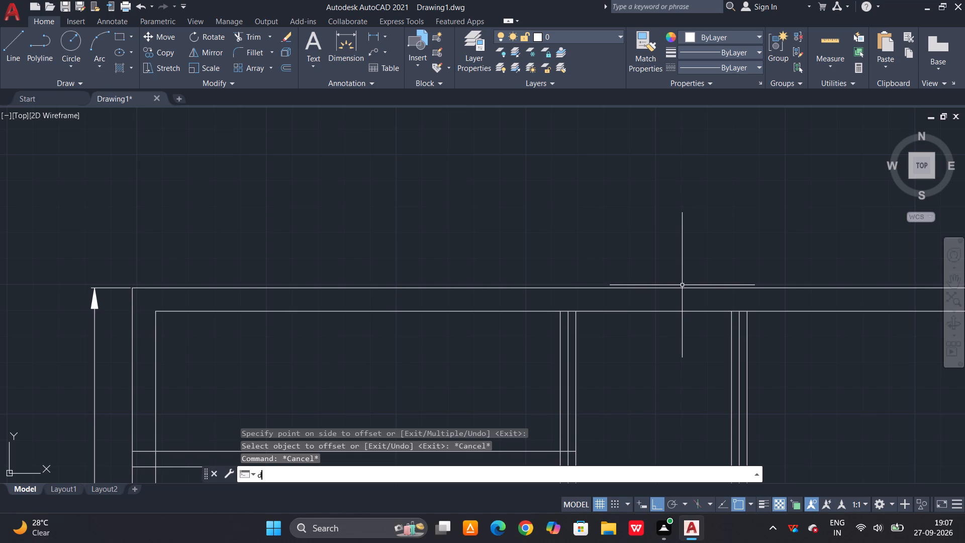
type("im")
key("space")
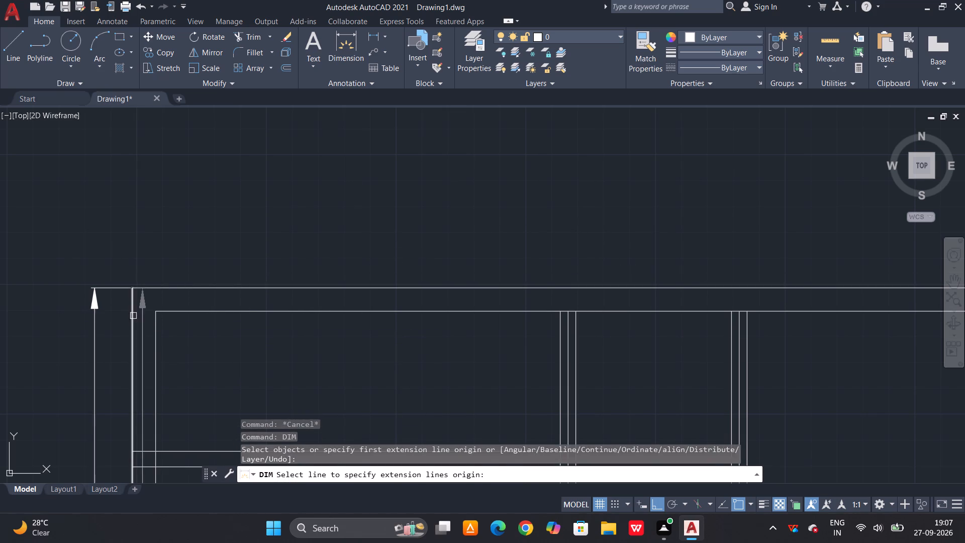
left_click(134, 285)
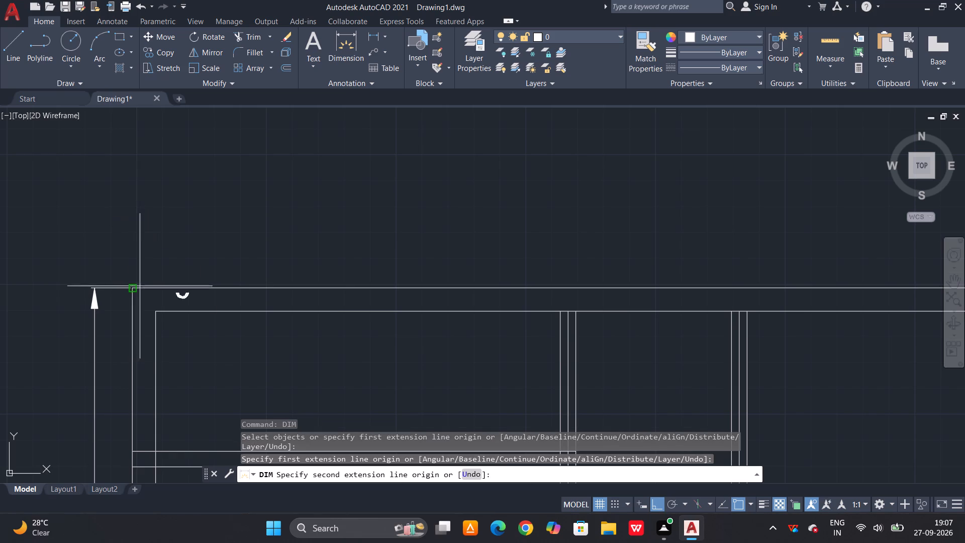
scroll(567, 320, "up", 2)
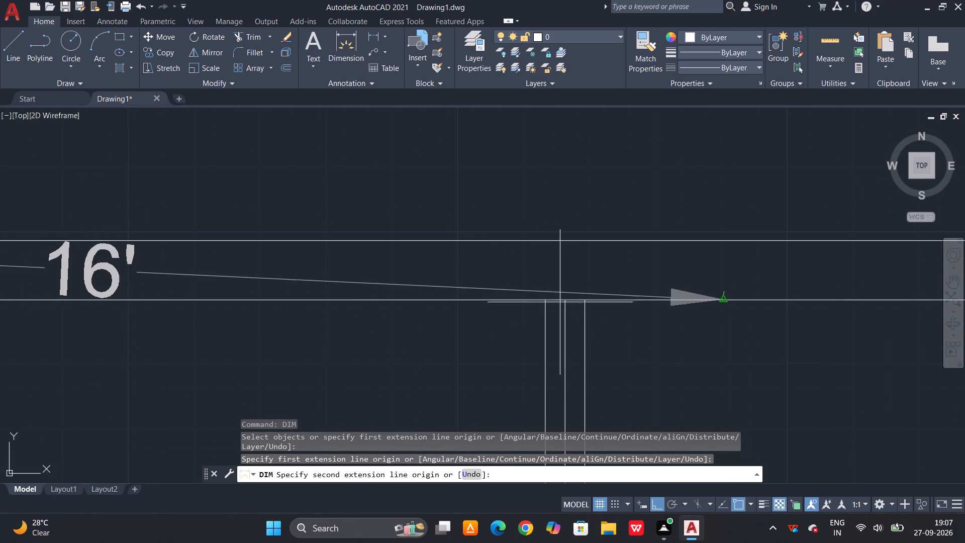
left_click(568, 299)
scroll(568, 295, "down", 2)
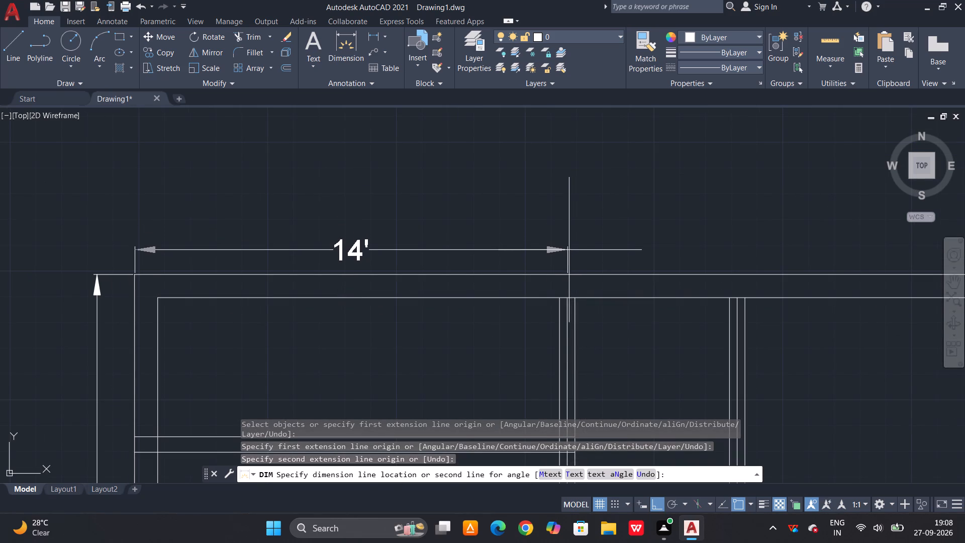
left_click(573, 230)
scroll(567, 317, "up", 2)
key("space")
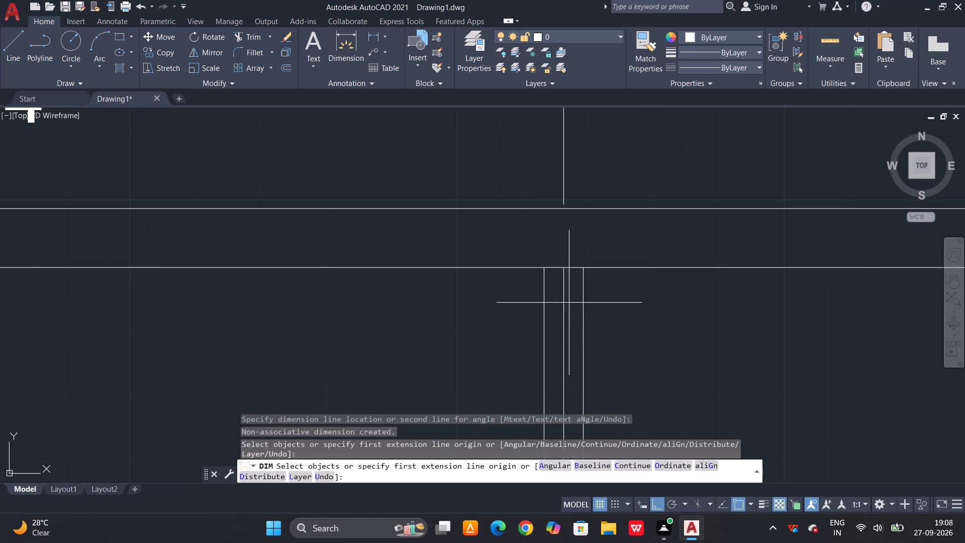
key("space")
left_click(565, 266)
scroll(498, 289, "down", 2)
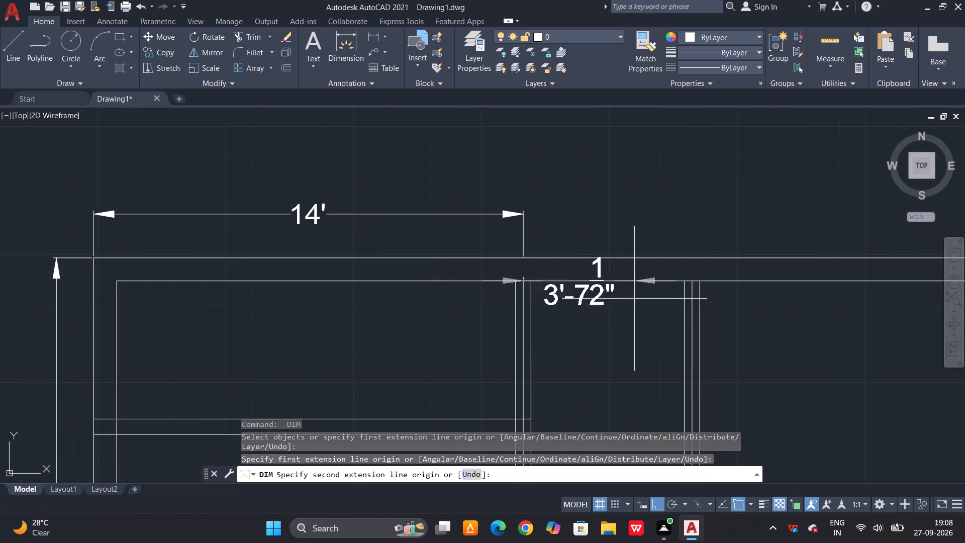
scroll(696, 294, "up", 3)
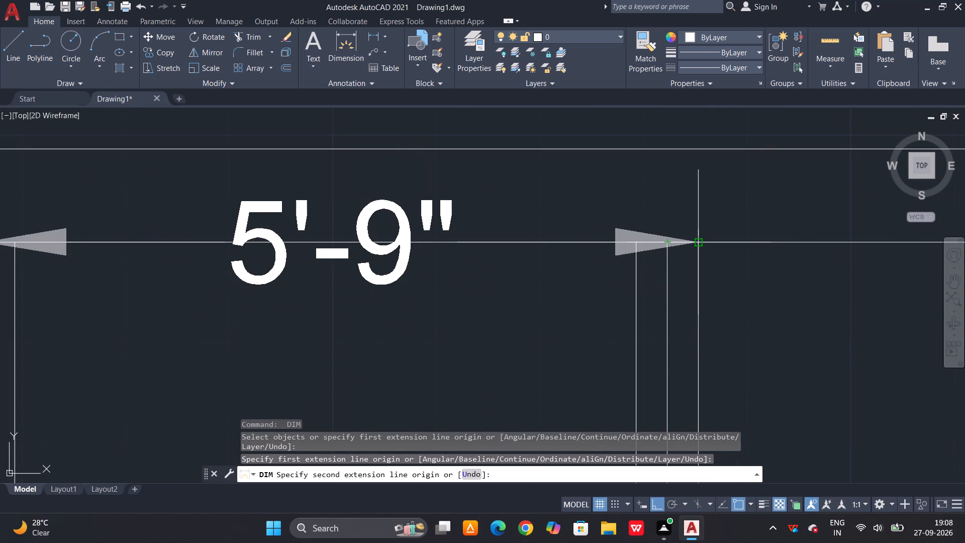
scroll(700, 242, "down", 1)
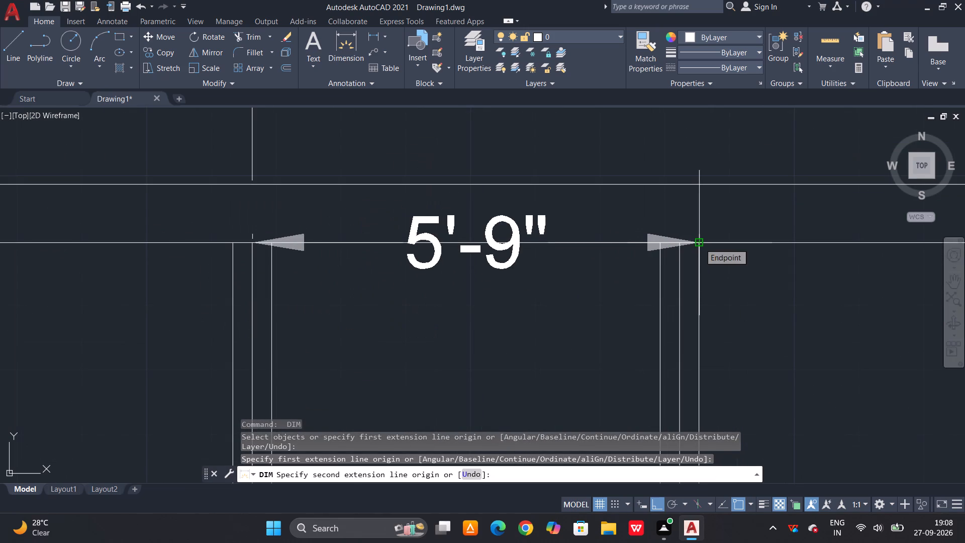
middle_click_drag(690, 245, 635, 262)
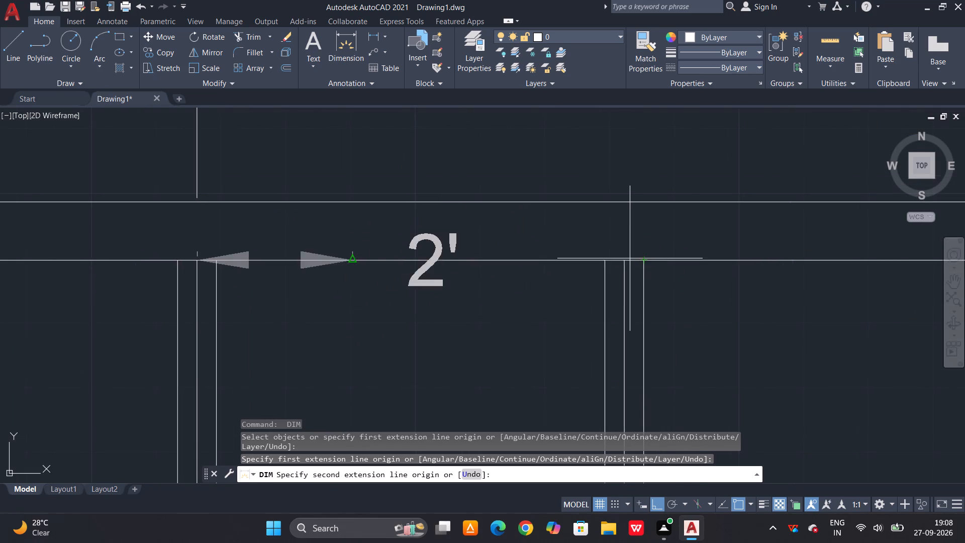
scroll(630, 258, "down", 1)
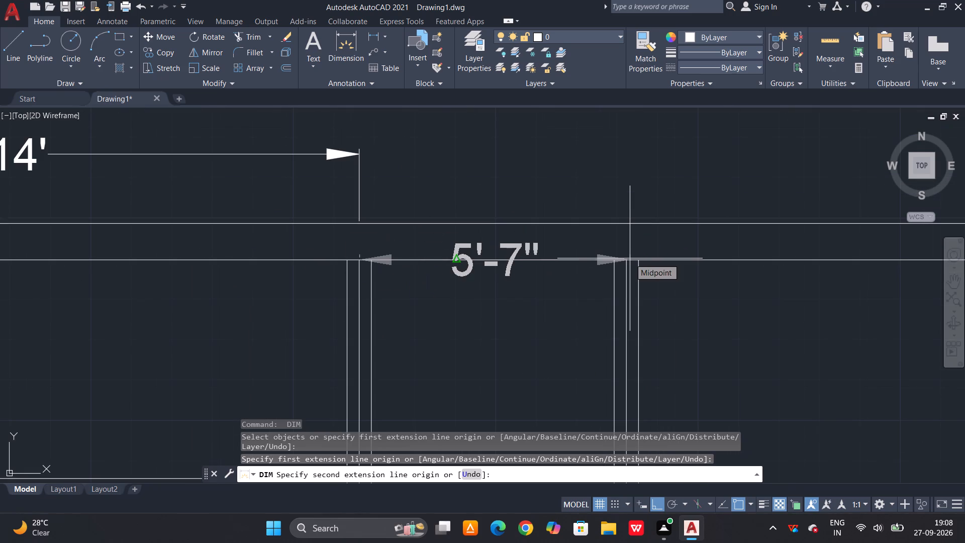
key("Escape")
Offset the right outer wall's outer line 12' to the left, into the plan.
scroll(630, 320, "up", 3)
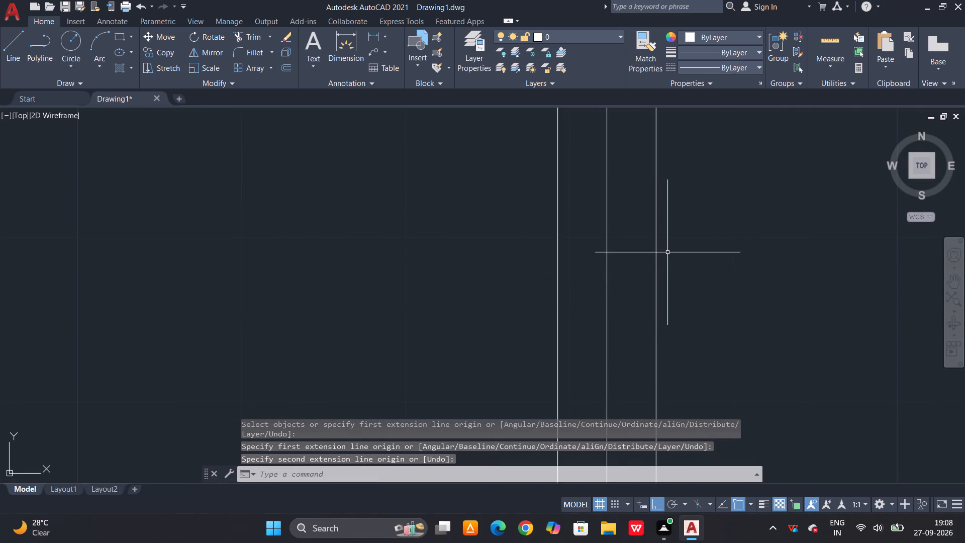
scroll(668, 252, "down", 2)
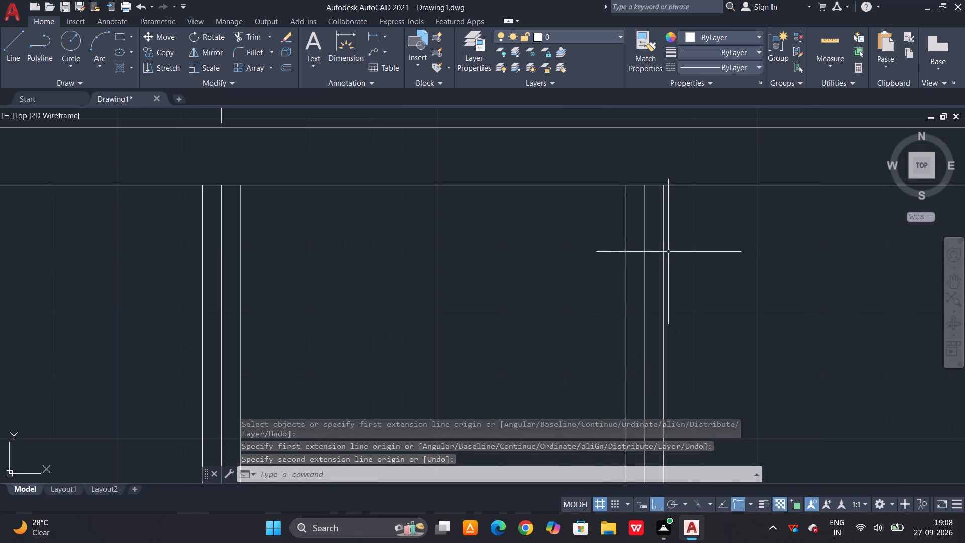
scroll(680, 237, "down", 3)
middle_click_drag(708, 225, 528, 260)
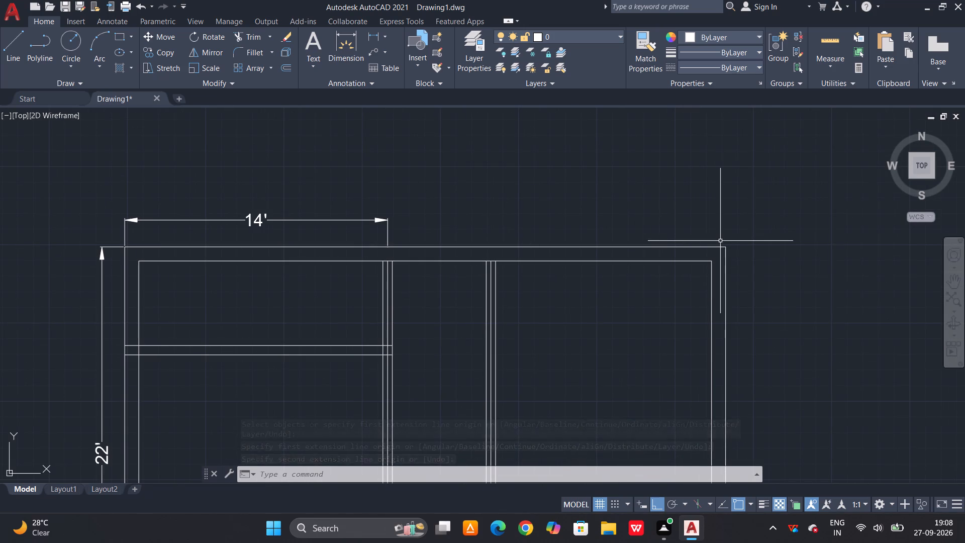
scroll(720, 241, "up", 1)
key("Escape")
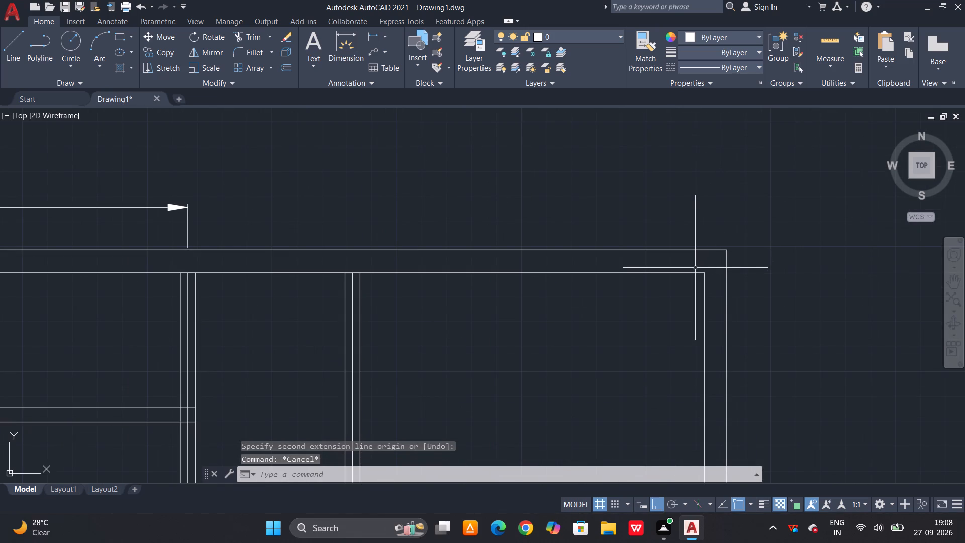
key("o")
key("space")
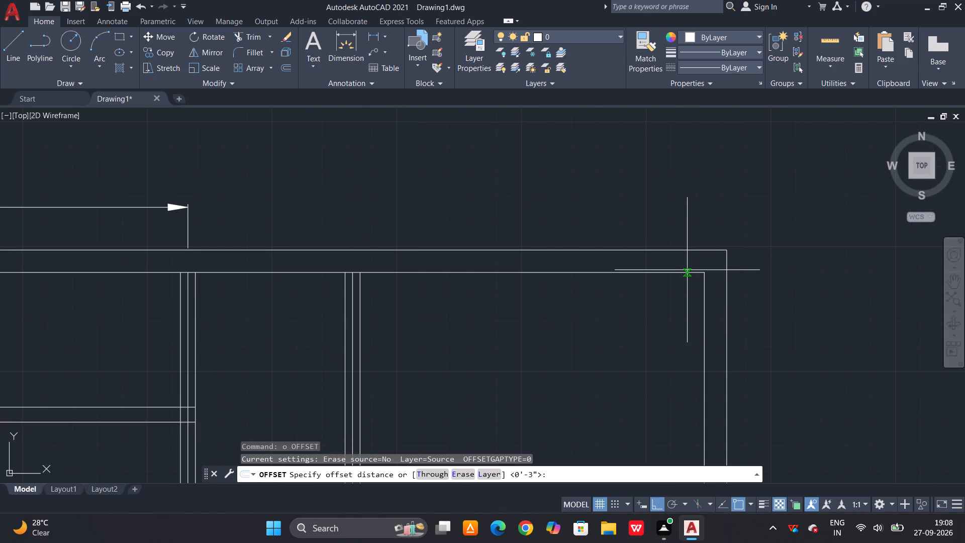
type("12'")
key("space")
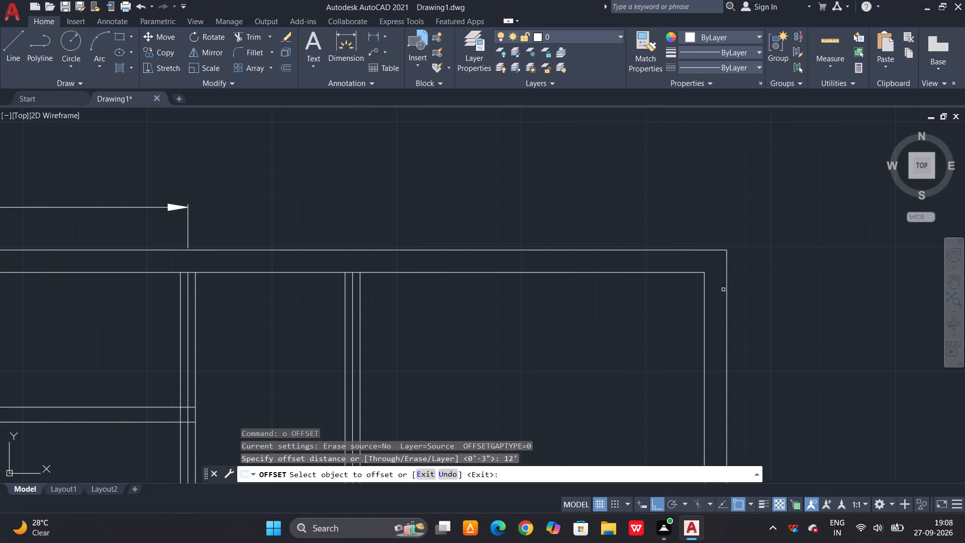
left_click(730, 288)
left_click(726, 287)
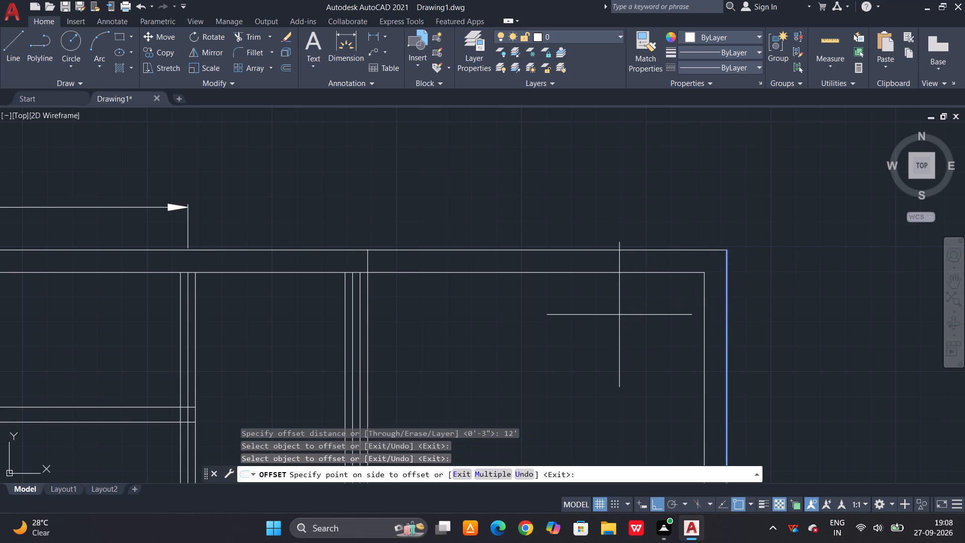
left_click(618, 316)
scroll(368, 334, "up", 2)
key("Escape")
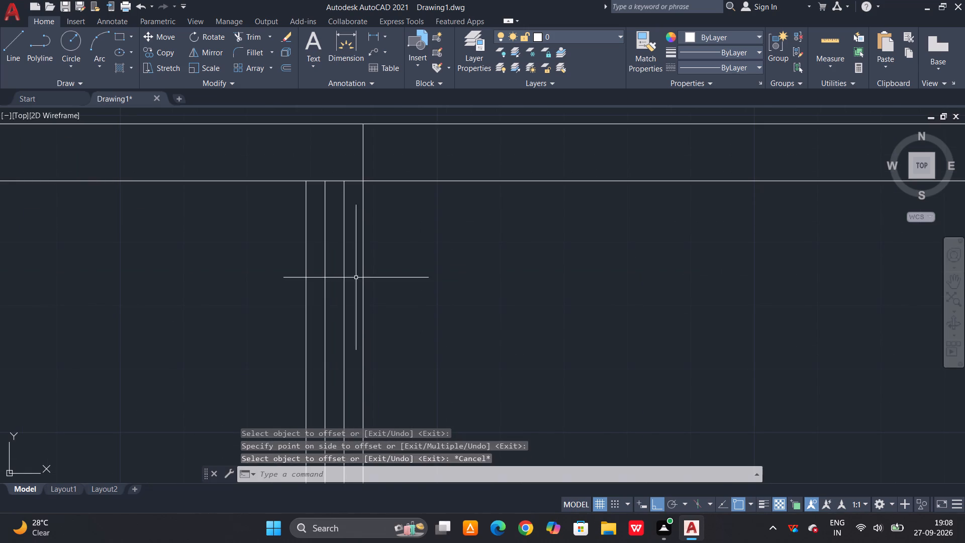
key("Escape")
Check the distance from the second partition's left-hand line to the 12' offset line with a temporary dimension.
type("dim")
key("space")
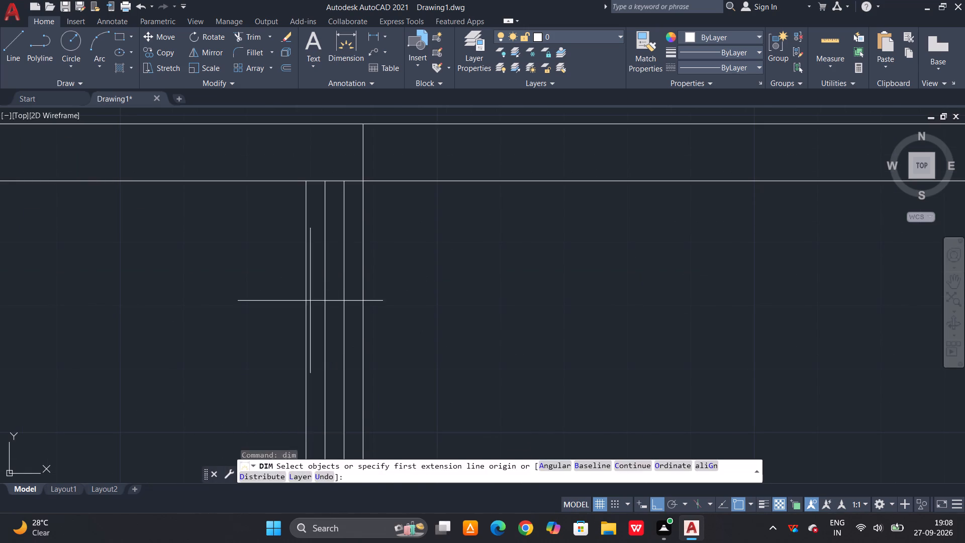
left_click(305, 295)
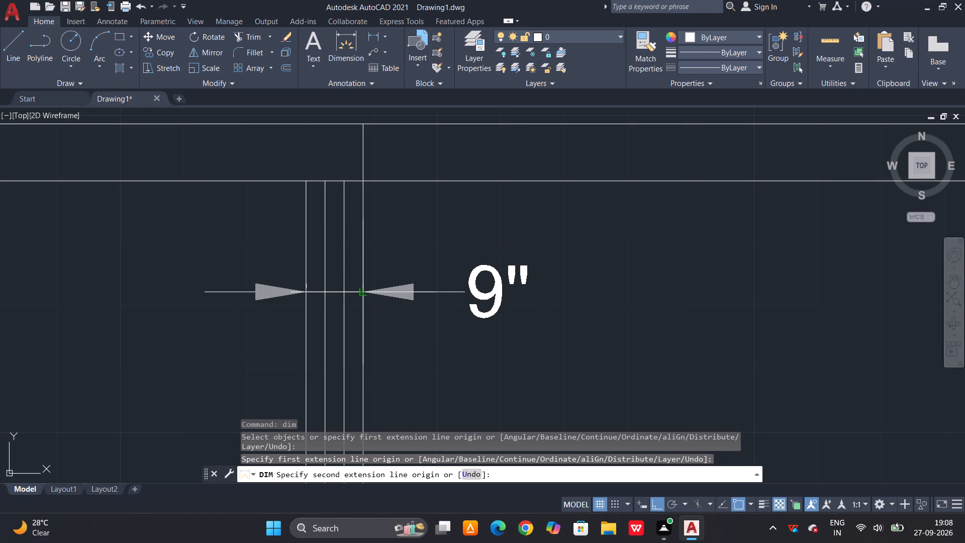
left_click(366, 293)
key("space")
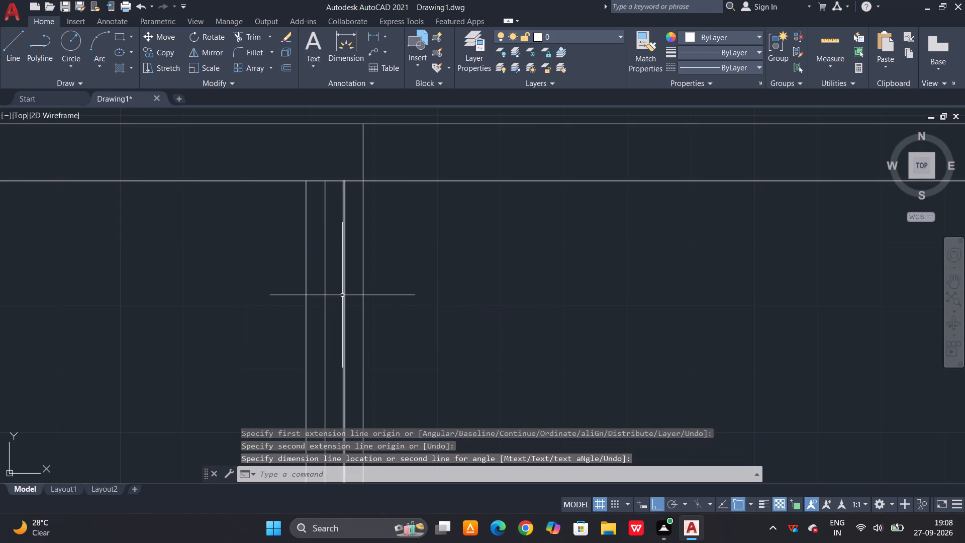
Delete the second partition's left-hand line and its midway line.
scroll(342, 295, "down", 1)
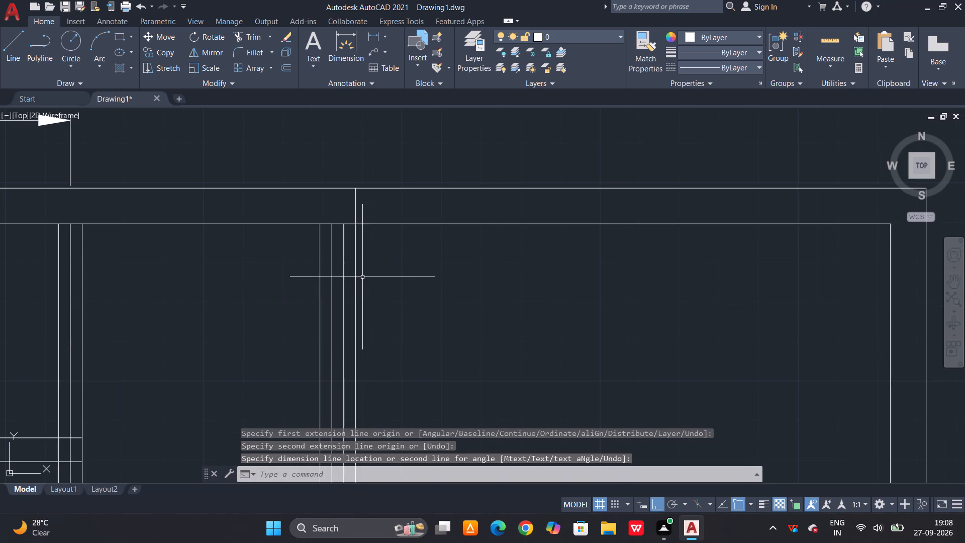
scroll(344, 283, "up", 2)
key("Escape")
left_click(355, 267)
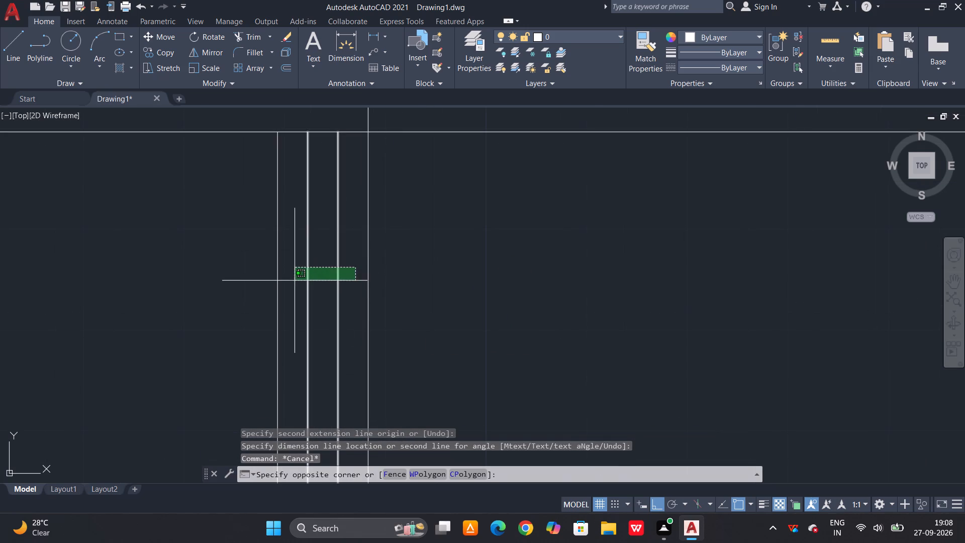
key("Escape")
left_click(309, 280)
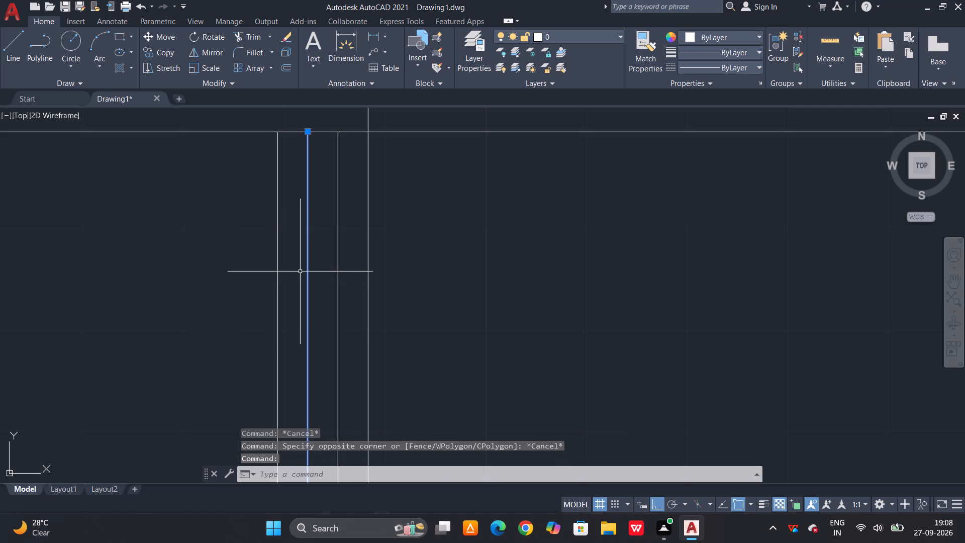
left_click(301, 270)
left_click(255, 279)
key("Delete")
scroll(352, 267, "down", 1)
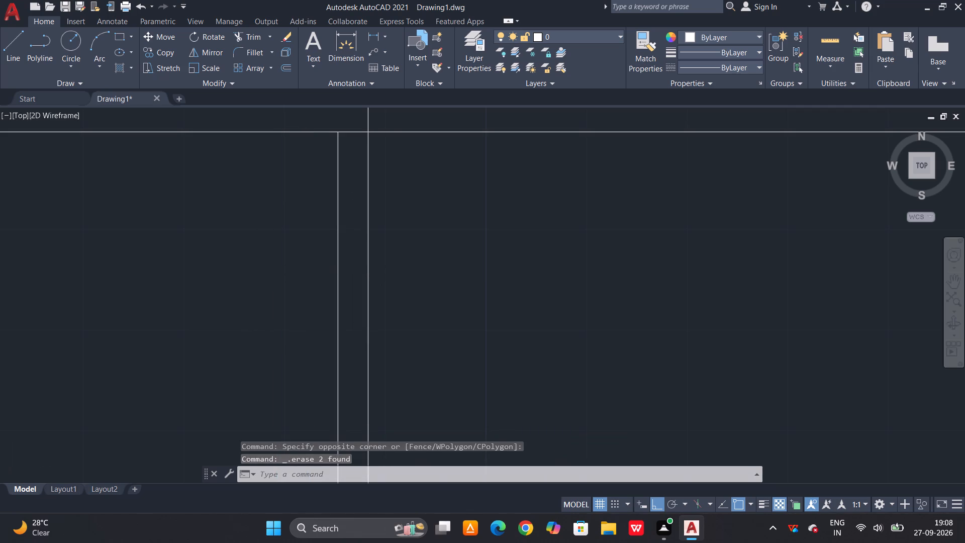
Offset the line 12' in from the right outer wall 3" to the right to form the second partition's right-hand face.
key("Escape")
key("o")
key("space")
type("3\"")
key("space")
left_click(362, 286)
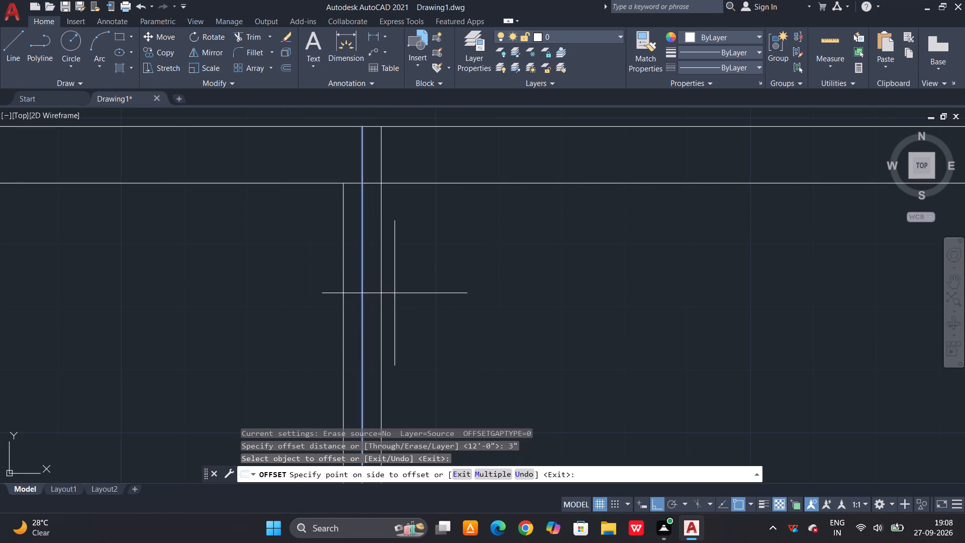
left_click(396, 293)
scroll(397, 293, "down", 2)
scroll(389, 246, "up", 1)
key("Escape")
Dimension the 6' between the first and second partitions' midway lines, aligned with the 14' dimension above the top wall.
key("d")
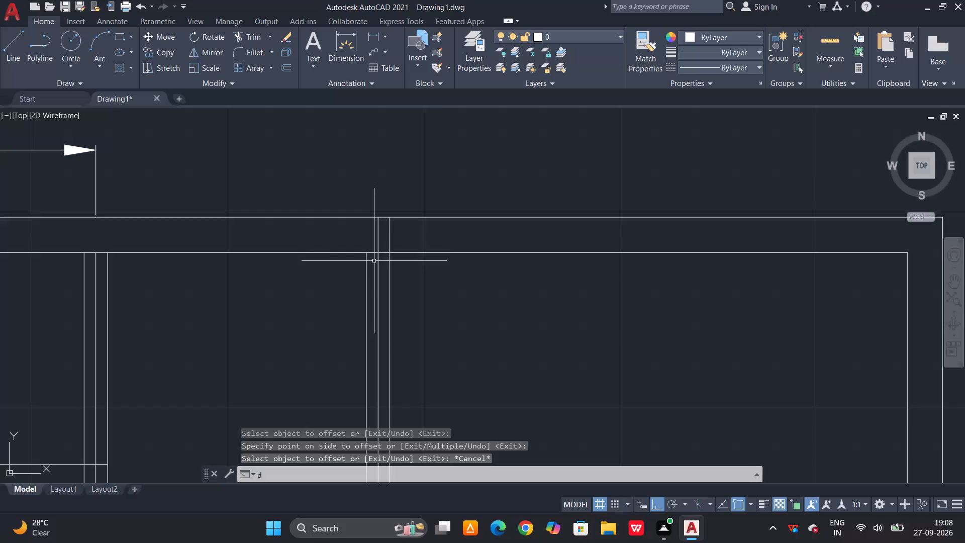
type("im")
key("space")
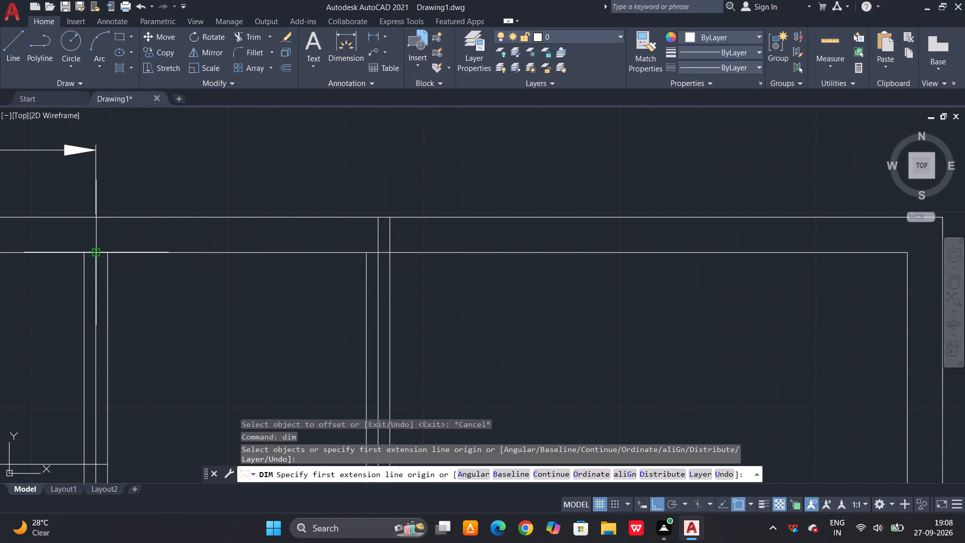
left_click(94, 251)
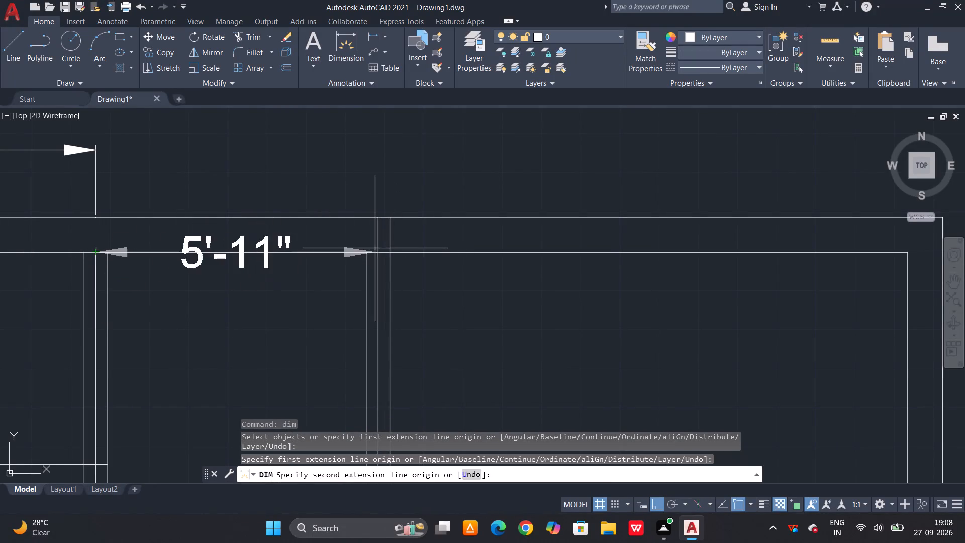
left_click(378, 248)
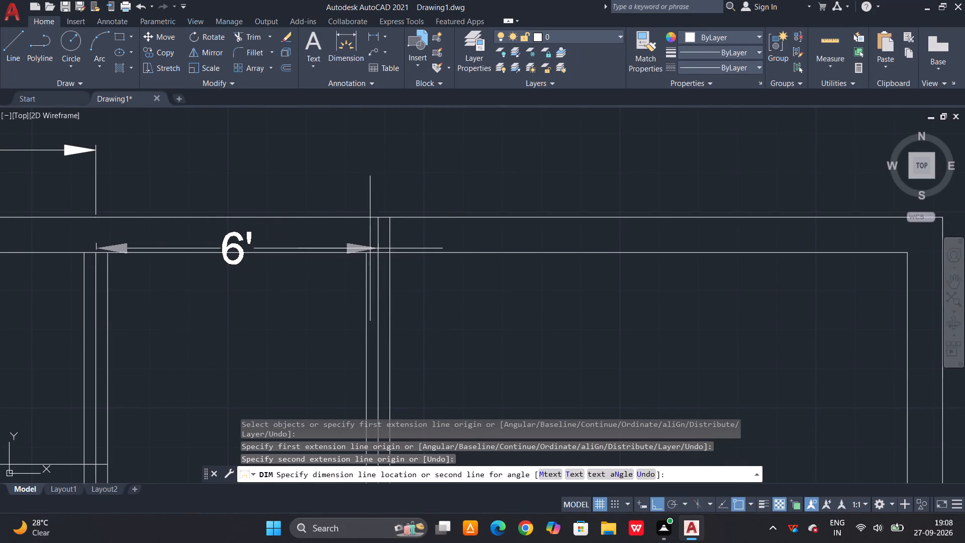
scroll(89, 144, "up", 2)
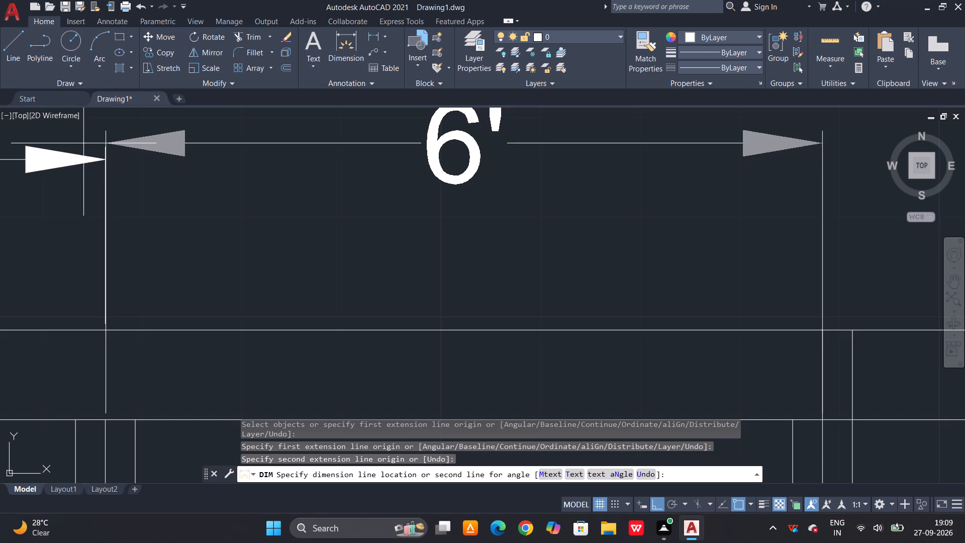
left_click(106, 159)
scroll(106, 156, "down", 4)
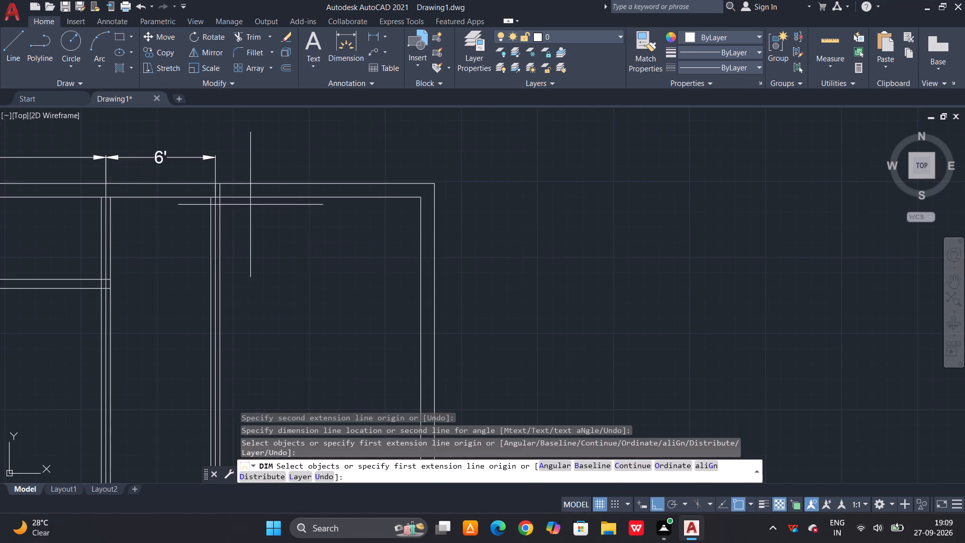
Dimension the 12' from the second partition's midway line to the right outer wall, aligned with the 6' dimension above the top wall.
scroll(242, 202, "up", 3)
key("space")
key("space")
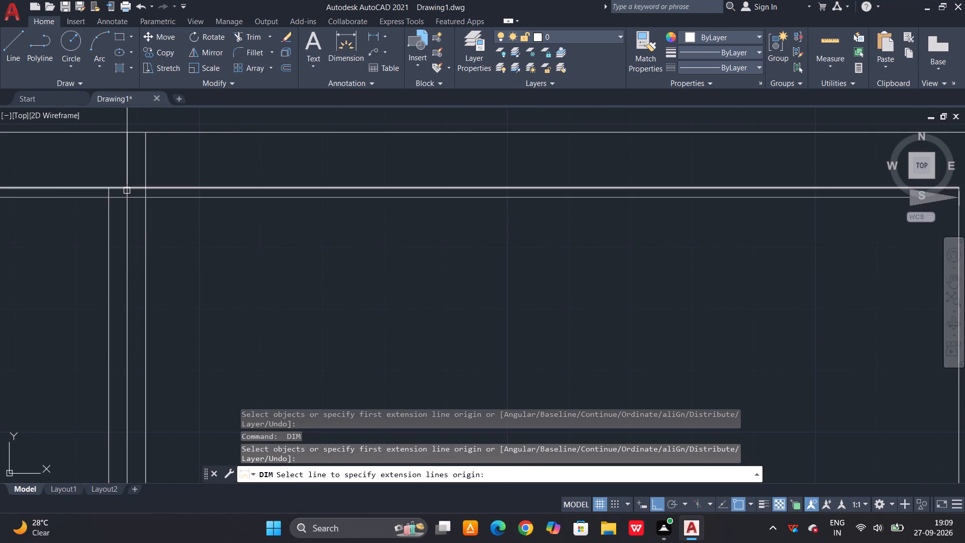
left_click(125, 184)
scroll(141, 234, "down", 3)
scroll(358, 240, "up", 1)
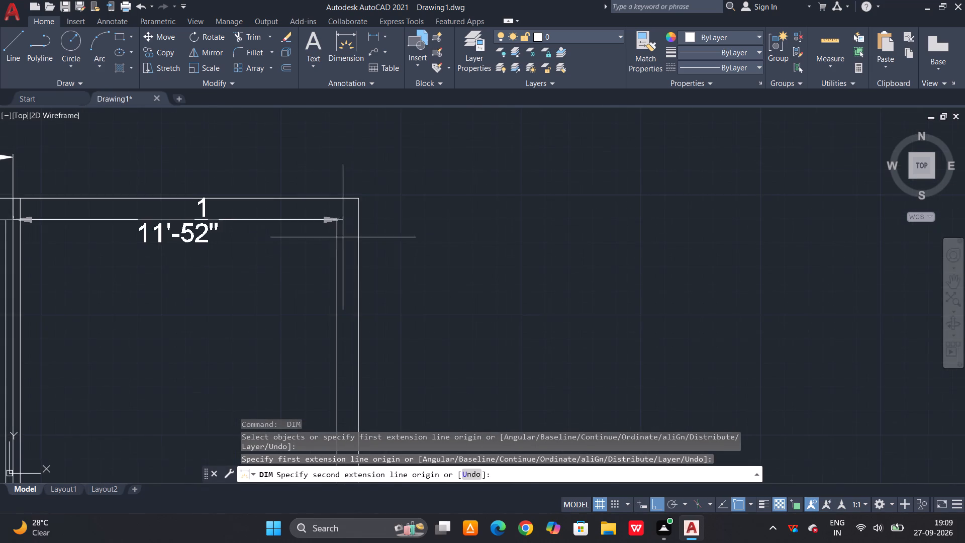
scroll(342, 237, "up", 1)
left_click(368, 207)
scroll(368, 211, "down", 3)
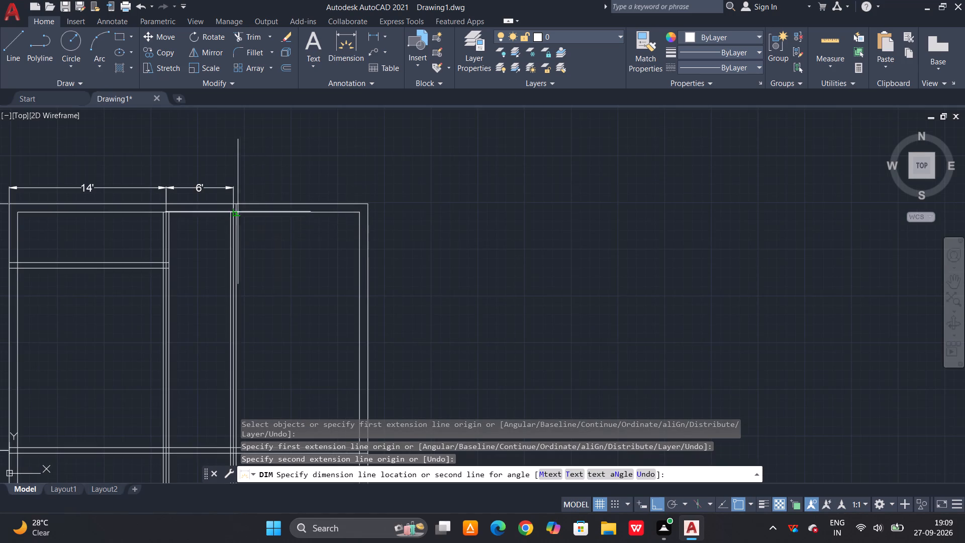
scroll(219, 189, "up", 4)
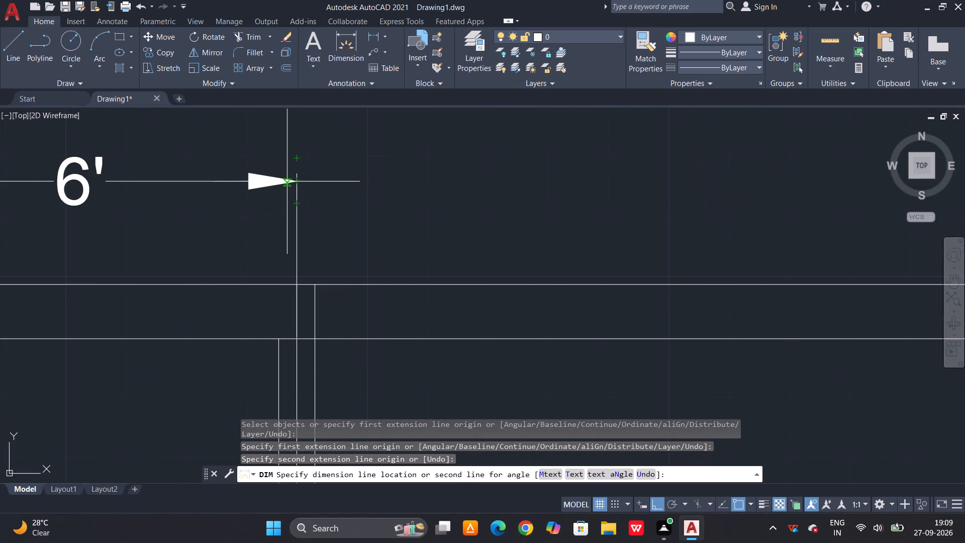
left_click(297, 181)
scroll(352, 181, "down", 5)
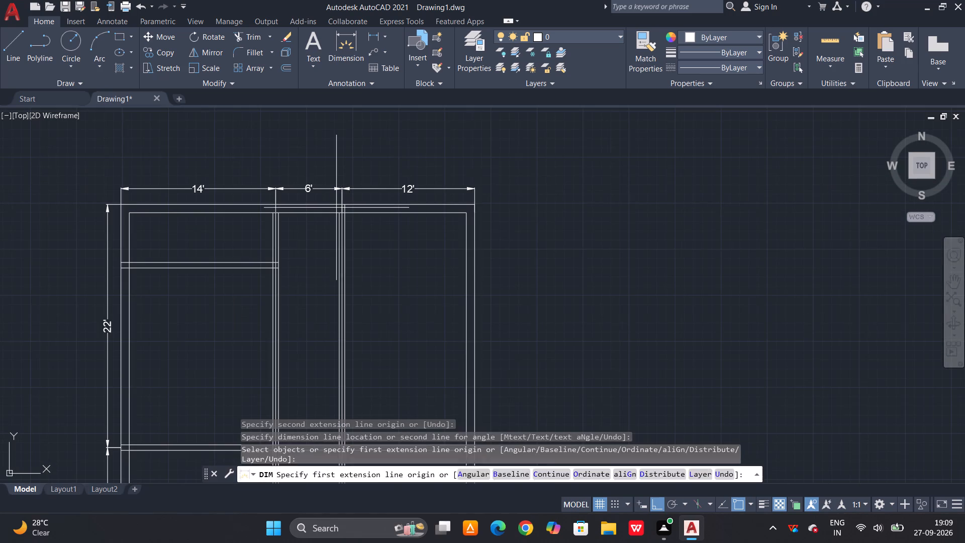
key("Escape")
Add the overall 32' width dimension between the plan's top outer corners, above the 14', 6' and 12' dimensions.
key("d")
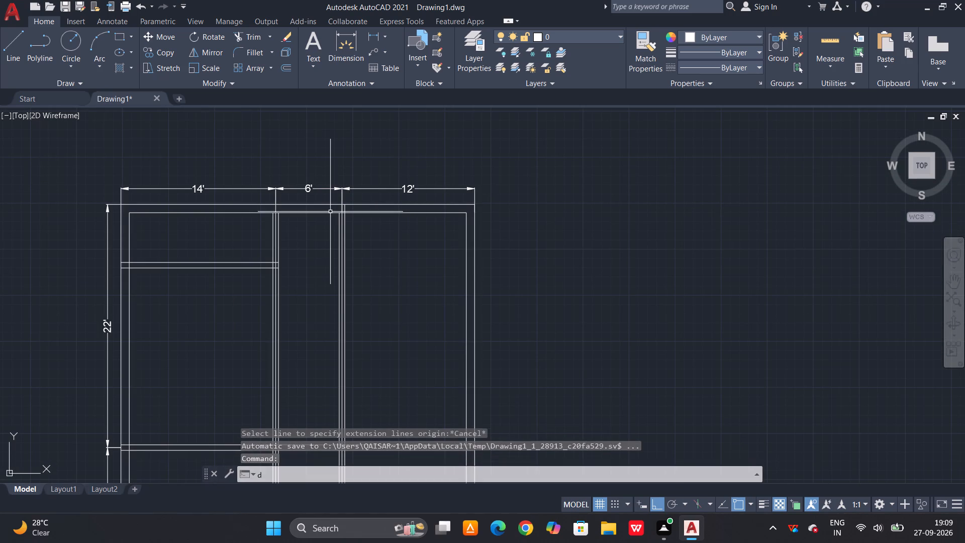
key("i")
key("m")
key("space")
scroll(139, 208, "up", 3)
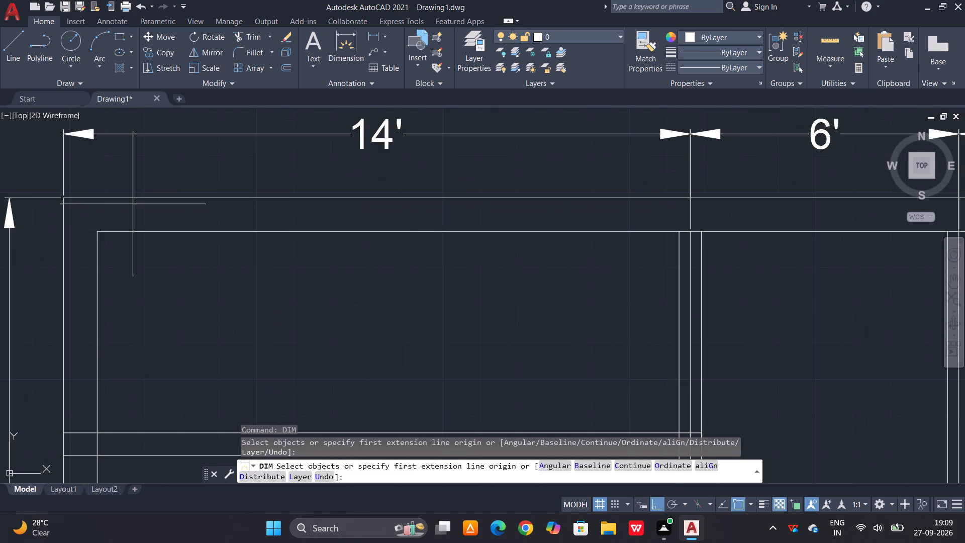
left_click(64, 196)
scroll(210, 251, "down", 3)
scroll(489, 237, "up", 3)
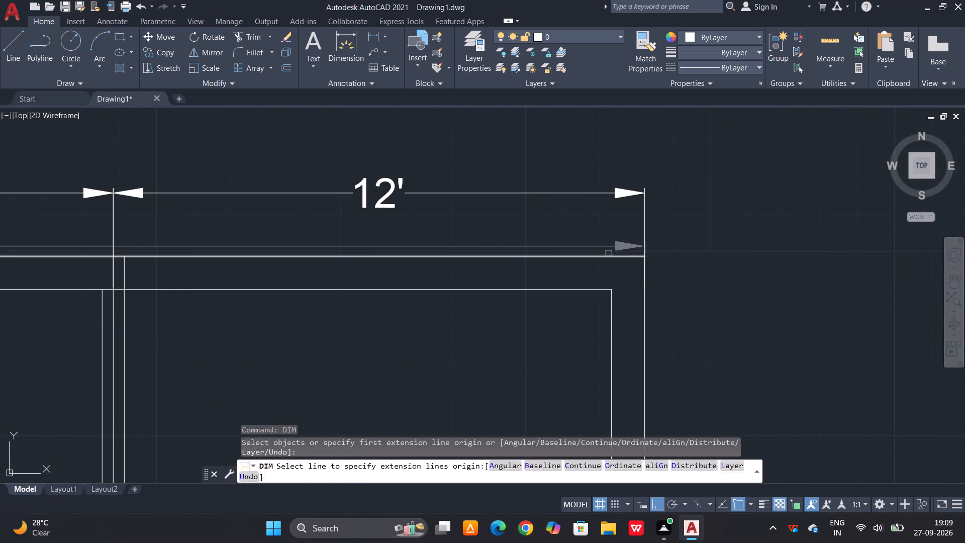
left_click(647, 251)
scroll(647, 230, "down", 2)
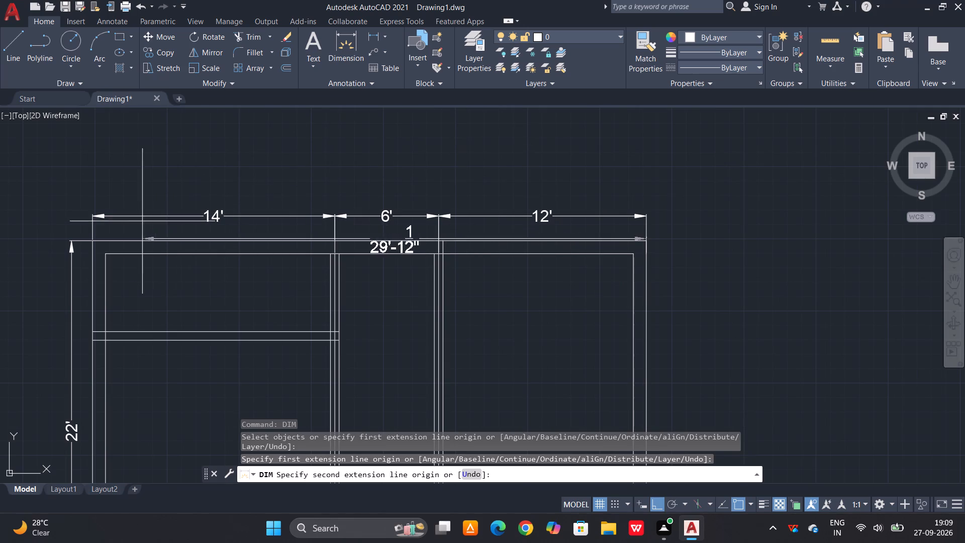
scroll(123, 226, "up", 2)
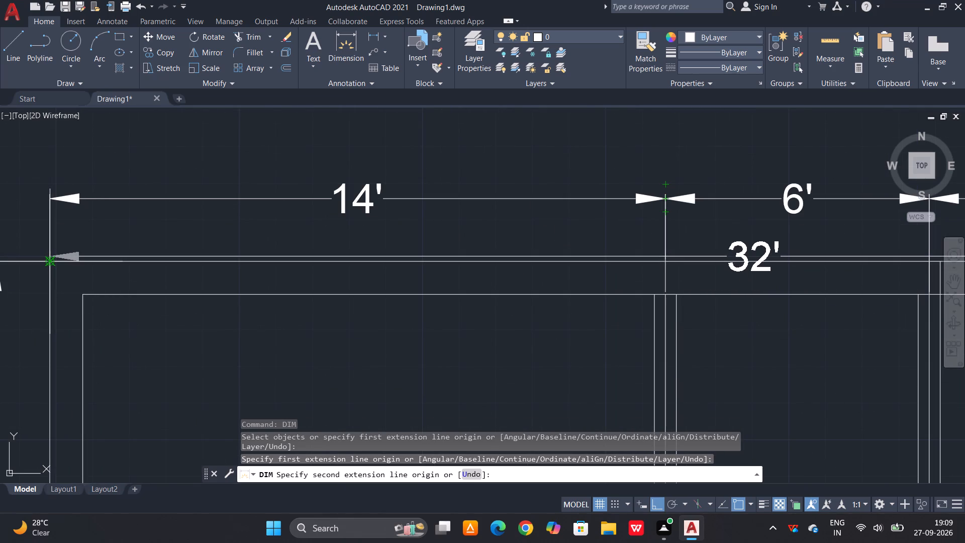
left_click(52, 262)
scroll(94, 221, "down", 1)
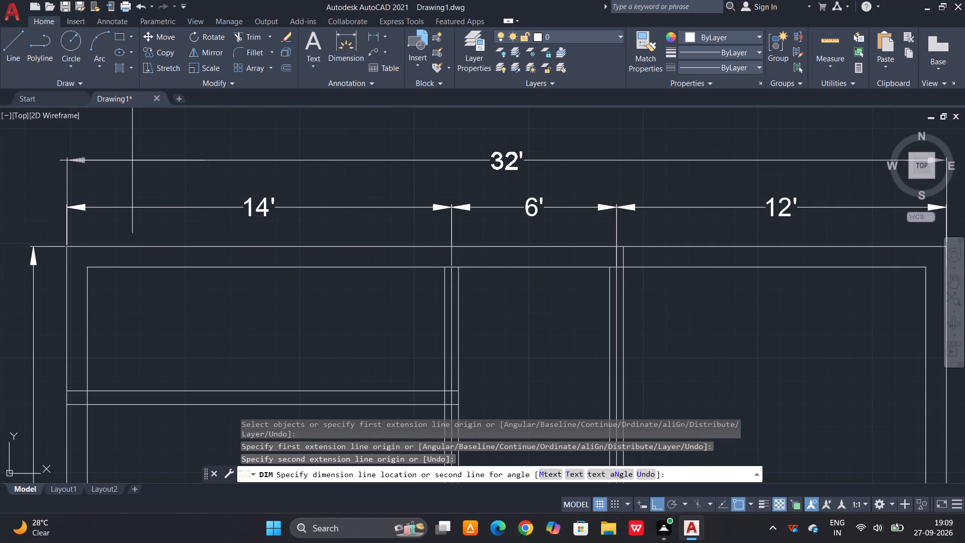
left_click(132, 160)
scroll(467, 201, "down", 3)
scroll(435, 307, "up", 3)
key("space")
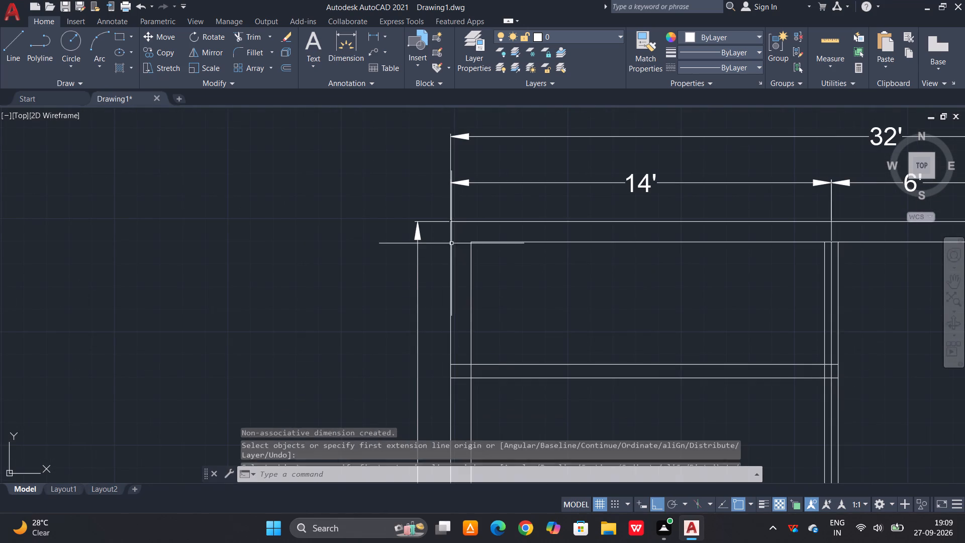
Add the overall 44' height dimension between the left side's outer corners, outside the 22', 16' and 6' dimensions.
key("space")
left_click(451, 225)
scroll(454, 188, "down", 3)
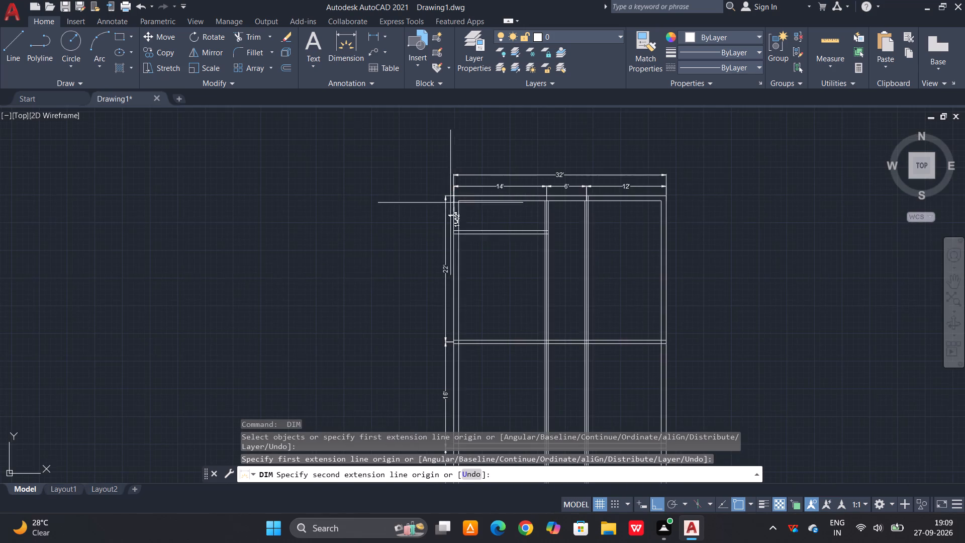
scroll(446, 225, "down", 3)
scroll(436, 280, "up", 3)
scroll(461, 327, "up", 4)
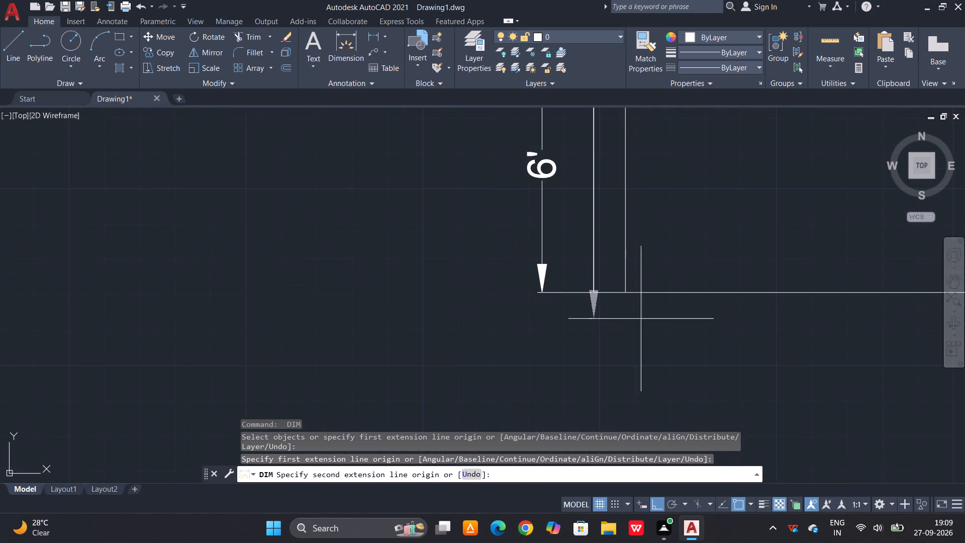
left_click(598, 292)
scroll(454, 310, "down", 2)
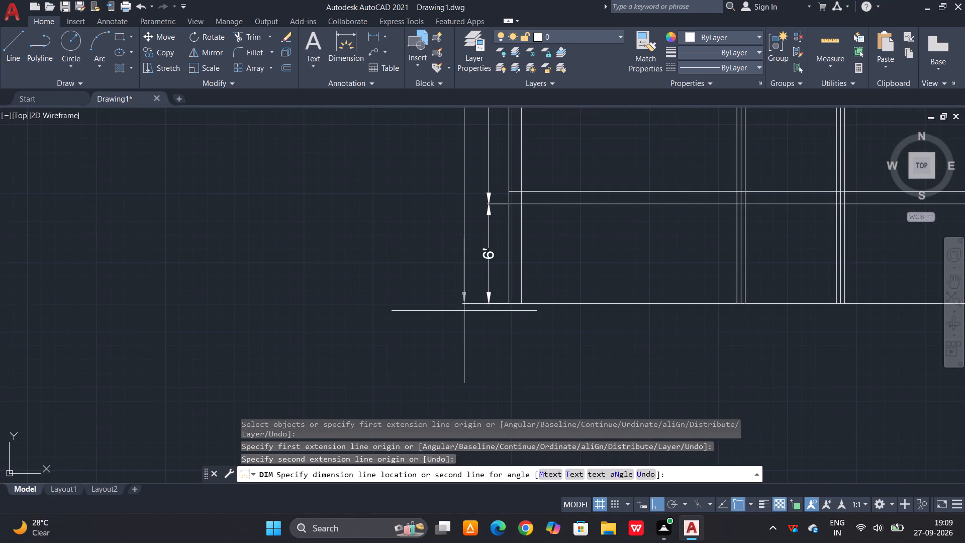
left_click(464, 311)
scroll(464, 347, "down", 2)
middle_click_drag(506, 214, 506, 252)
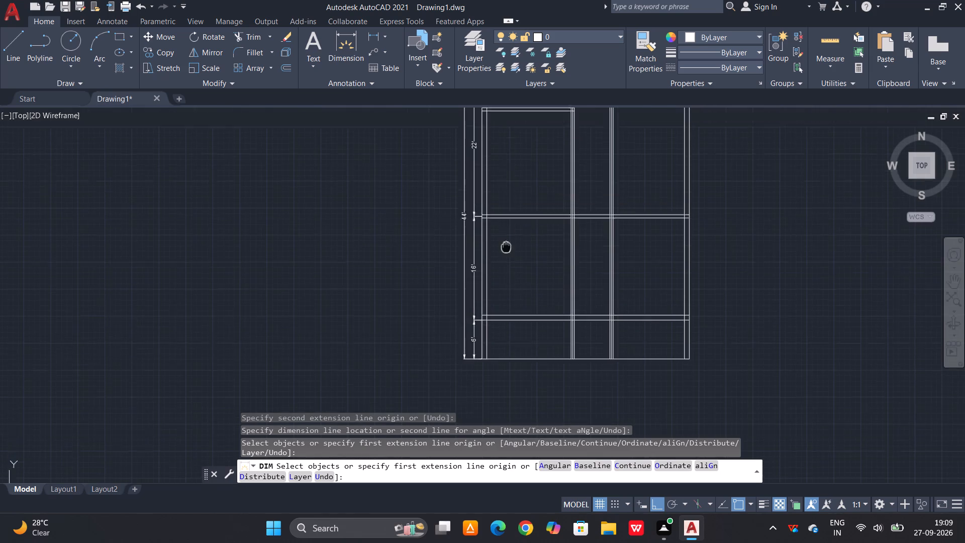
middle_click_drag(506, 252, 488, 351)
scroll(602, 192, "up", 2)
scroll(561, 202, "up", 2)
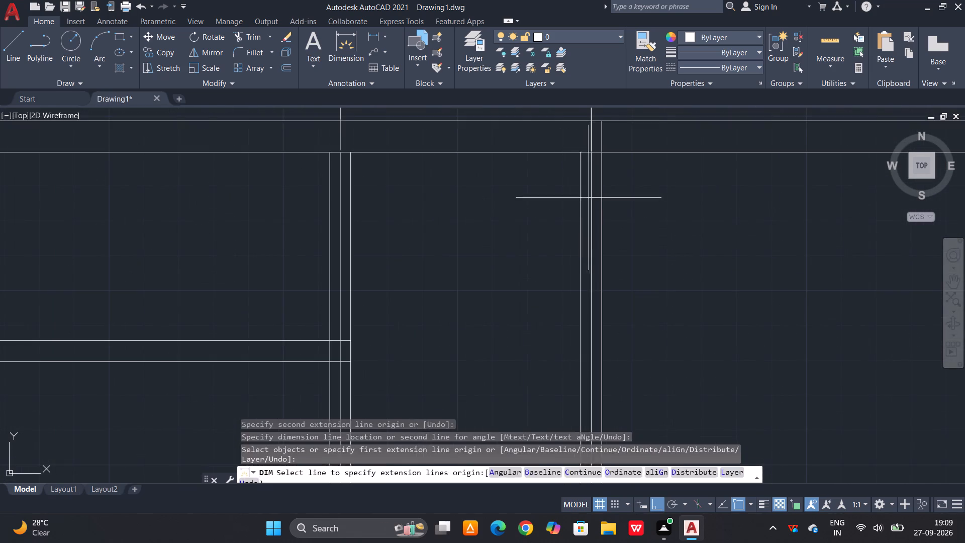
scroll(584, 196, "up", 2)
key("Escape")
Delete the midway lines of the second and first vertical partitions.
left_click_drag(606, 176, 600, 177)
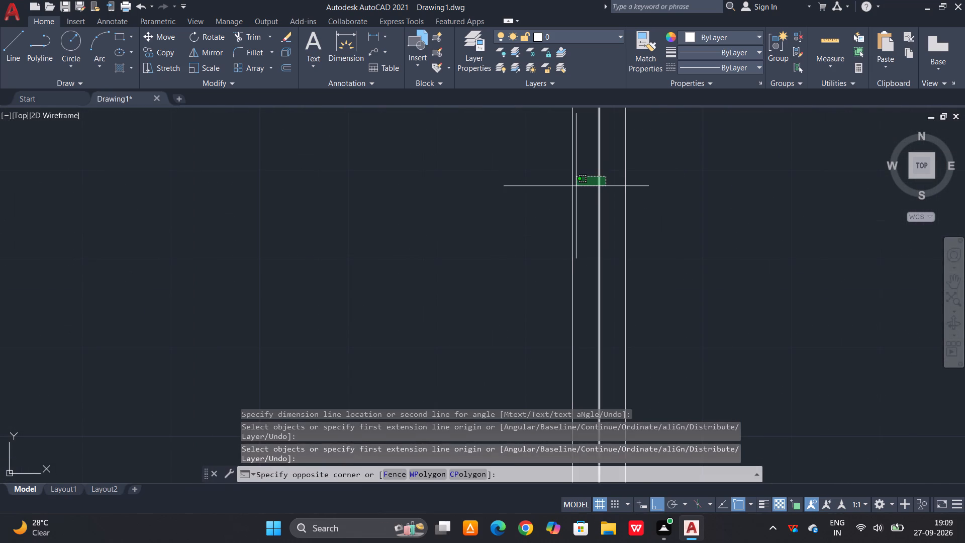
left_click(577, 186)
key("Delete")
scroll(632, 182, "down", 2)
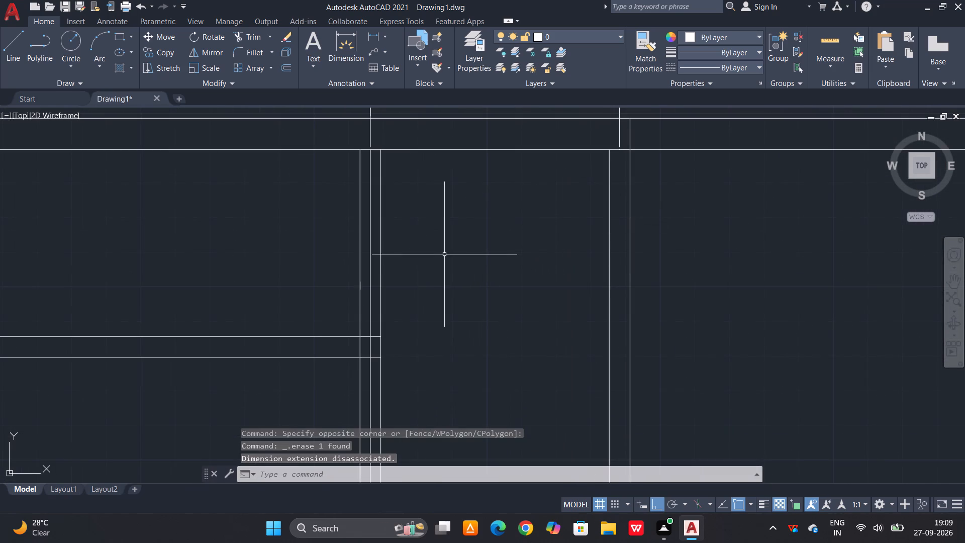
scroll(379, 179, "up", 2)
left_click(366, 171)
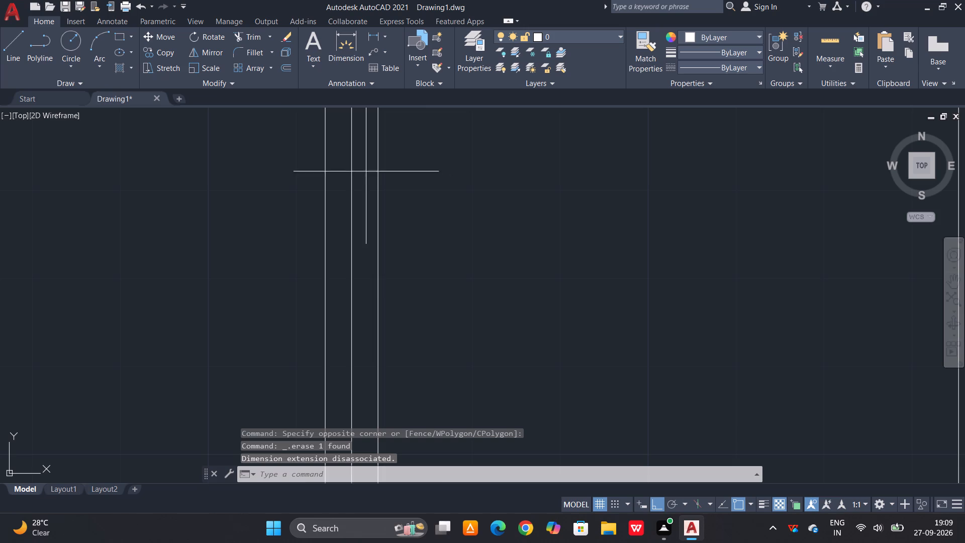
left_click(347, 186)
key("Delete")
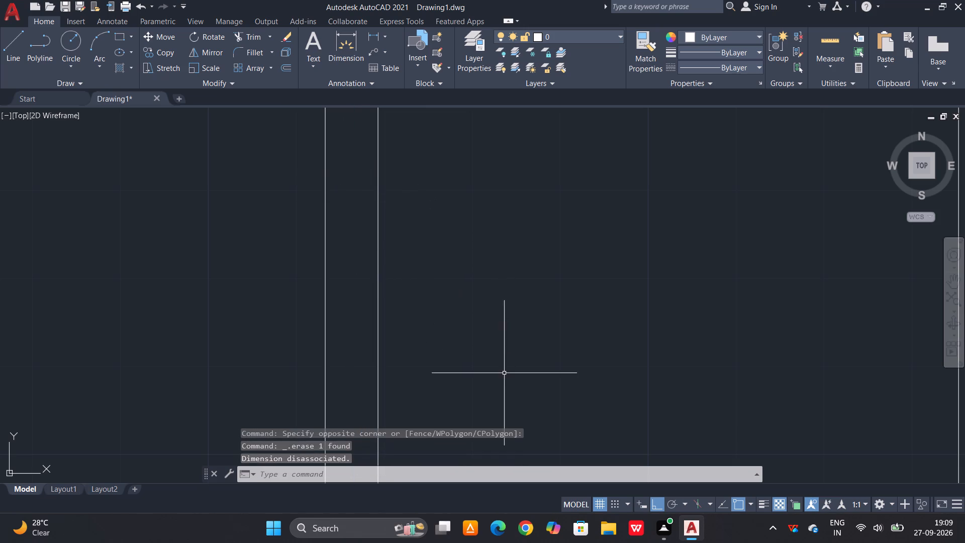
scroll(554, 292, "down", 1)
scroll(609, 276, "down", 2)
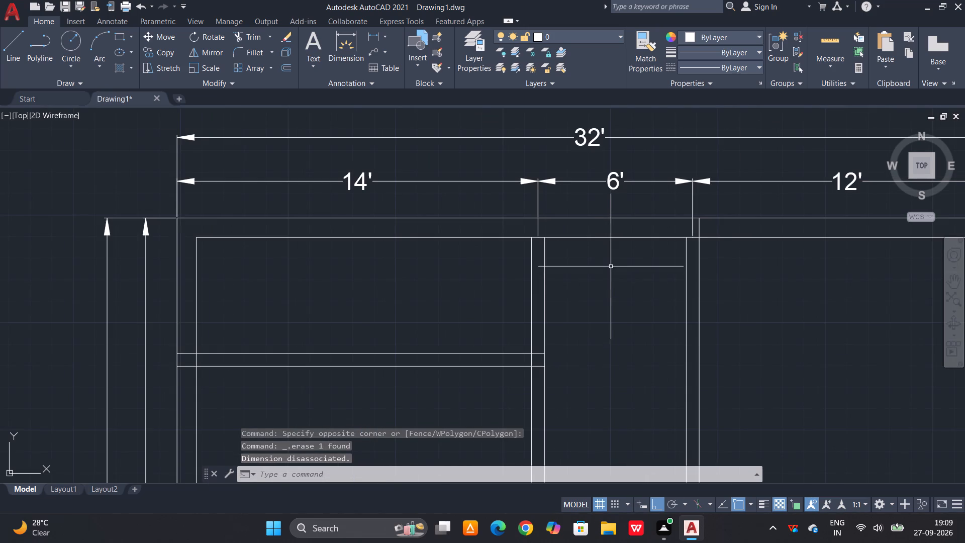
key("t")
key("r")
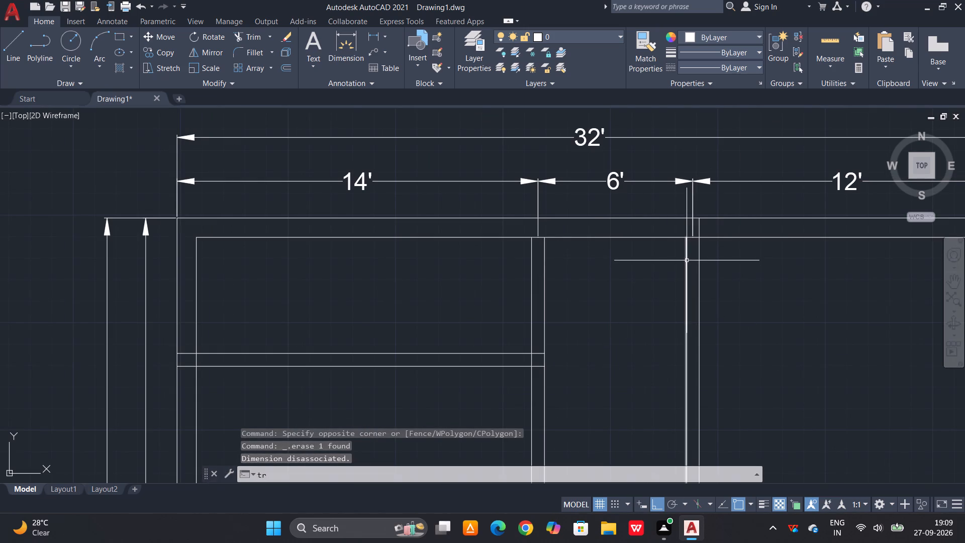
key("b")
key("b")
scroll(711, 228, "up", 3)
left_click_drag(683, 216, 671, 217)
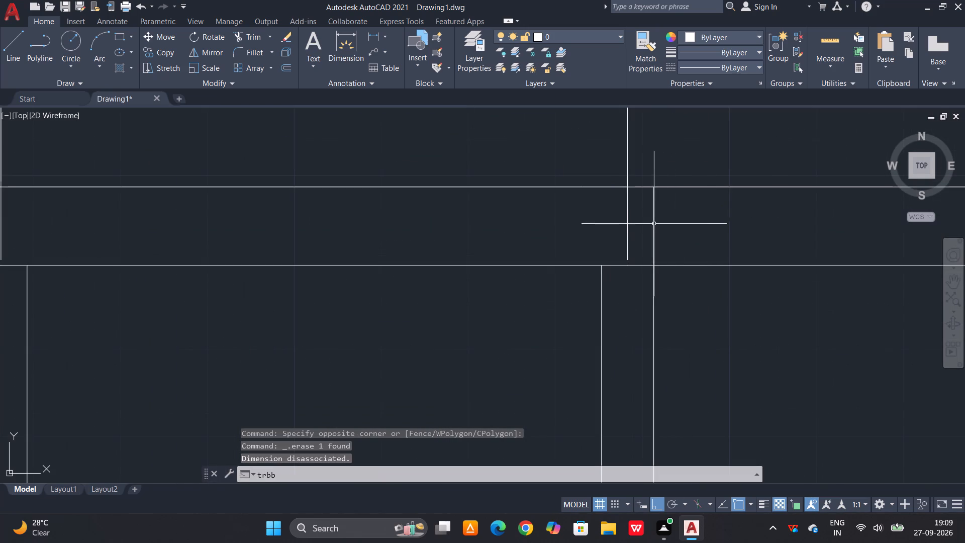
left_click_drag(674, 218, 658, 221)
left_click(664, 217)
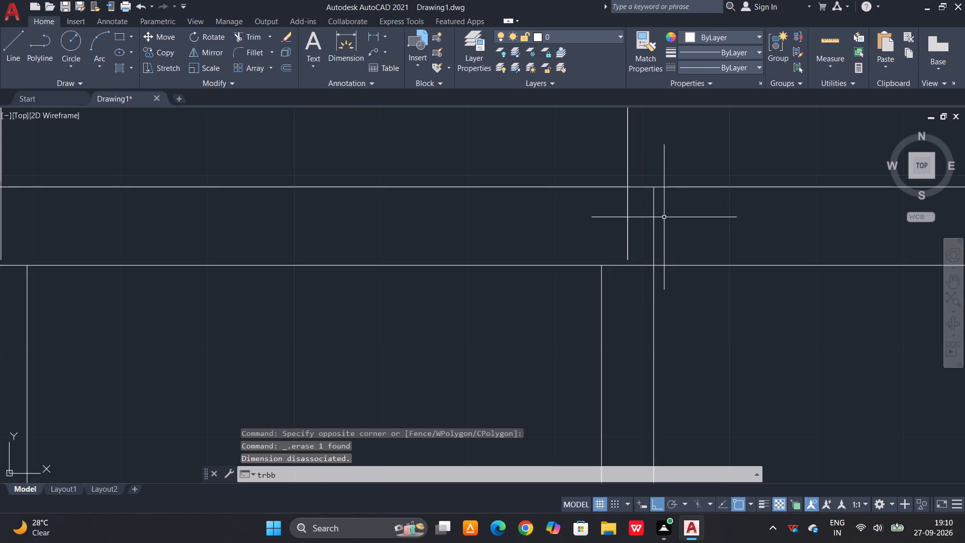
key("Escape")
Trim the second partition's right-hand face out of the top wall, and trim the top wall's inner line between both partitions' faces.
type("tr")
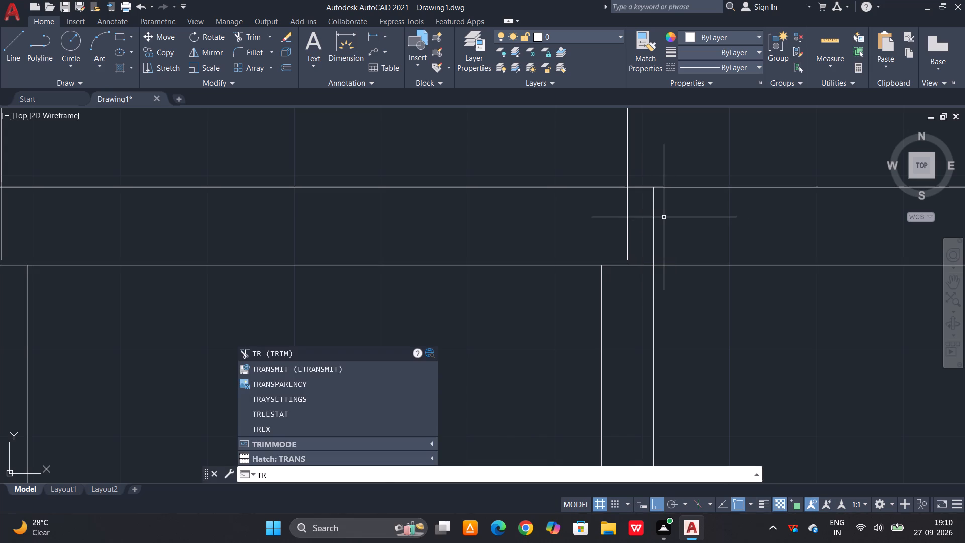
key("space")
left_click(667, 218)
left_click(650, 227)
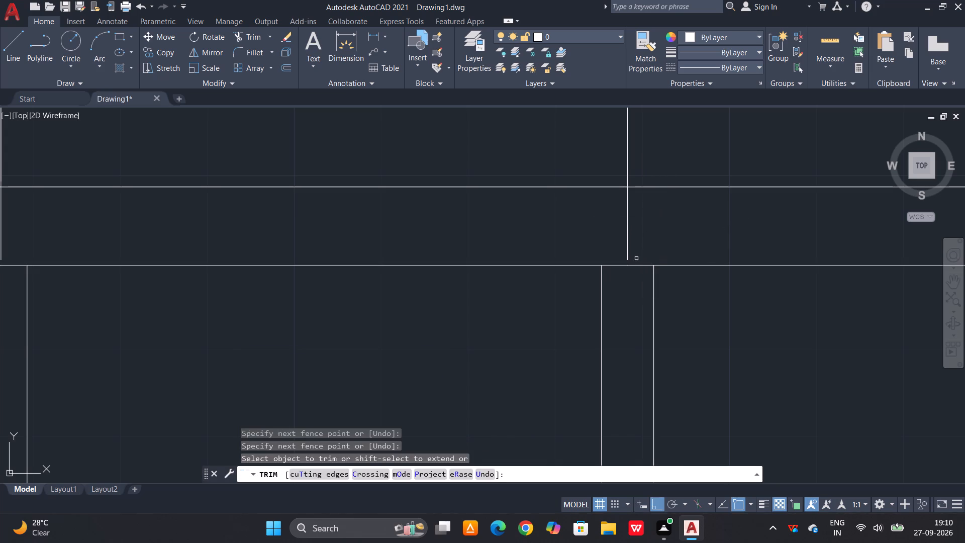
left_click(636, 258)
left_click(628, 282)
scroll(603, 299, "down", 2)
scroll(664, 297, "down", 3)
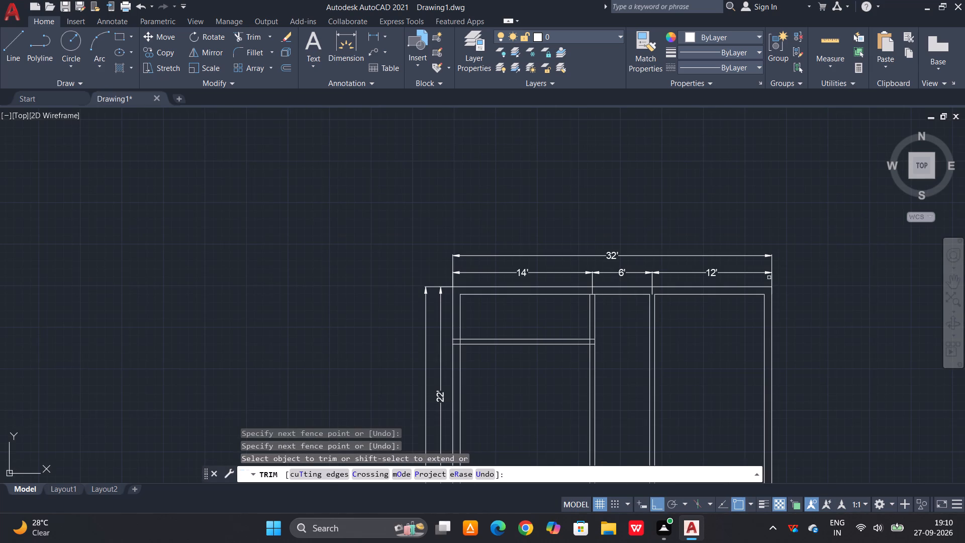
scroll(579, 295, "up", 5)
left_click_drag(673, 276, 668, 284)
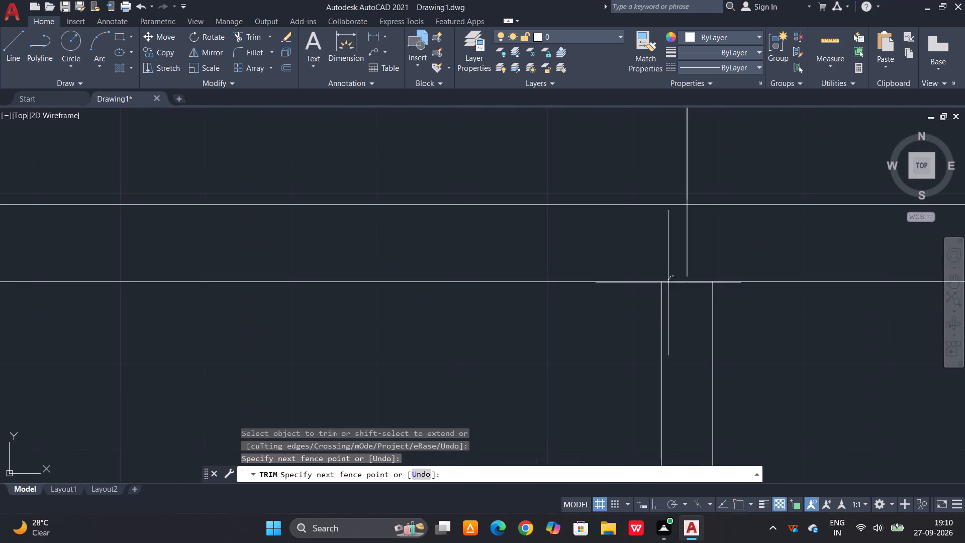
left_click_drag(668, 284, 668, 283)
Trim the upper-left room's two horizontal wall lines where they run between the first partition's faces.
scroll(685, 303, "down", 4)
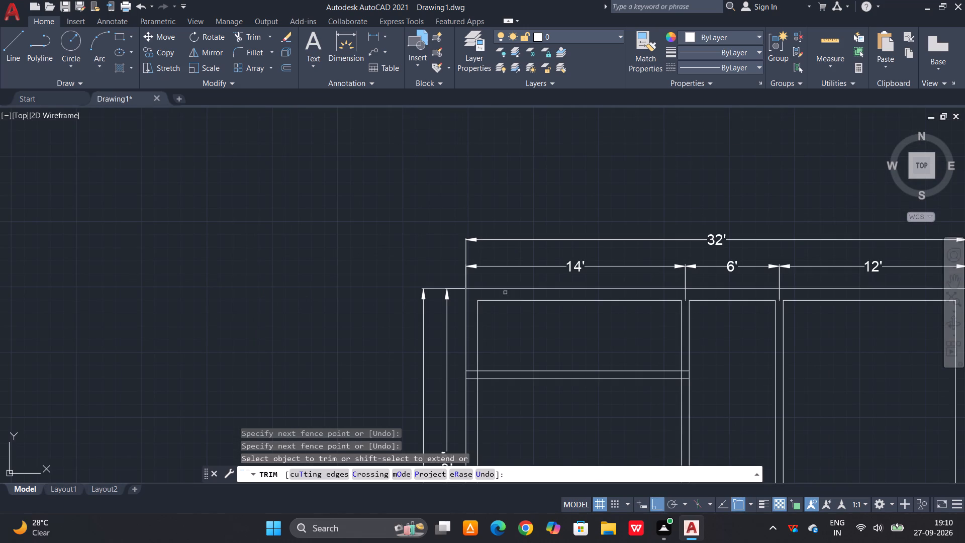
scroll(591, 367, "up", 3)
scroll(662, 349, "down", 2)
scroll(781, 375, "up", 3)
left_click_drag(778, 306, 769, 321)
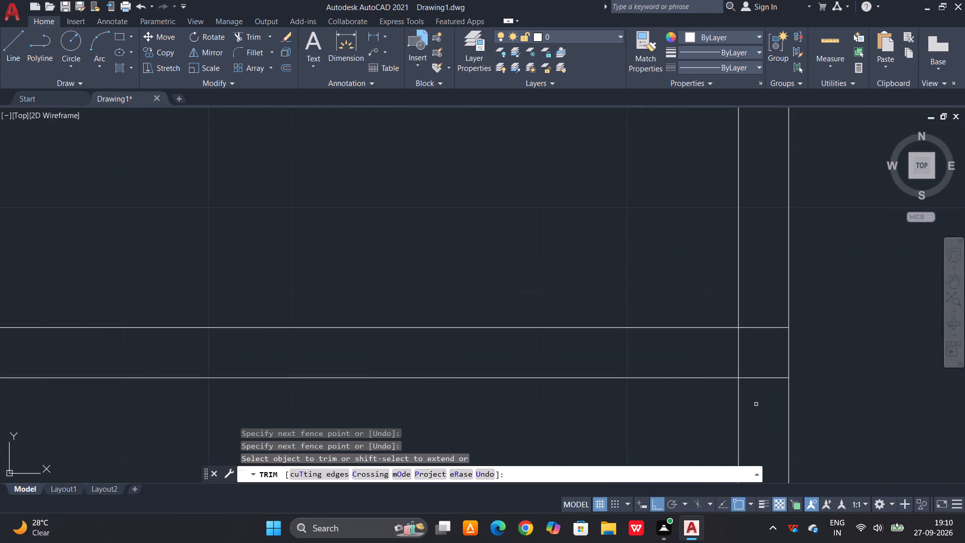
left_click_drag(757, 404, 757, 382)
left_click_drag(757, 313, 755, 401)
Trim the overlapping lines where the upper-left room's horizontal wall meets the left outer wall, leaving an open junction.
scroll(601, 350, "down", 2)
scroll(102, 343, "up", 3)
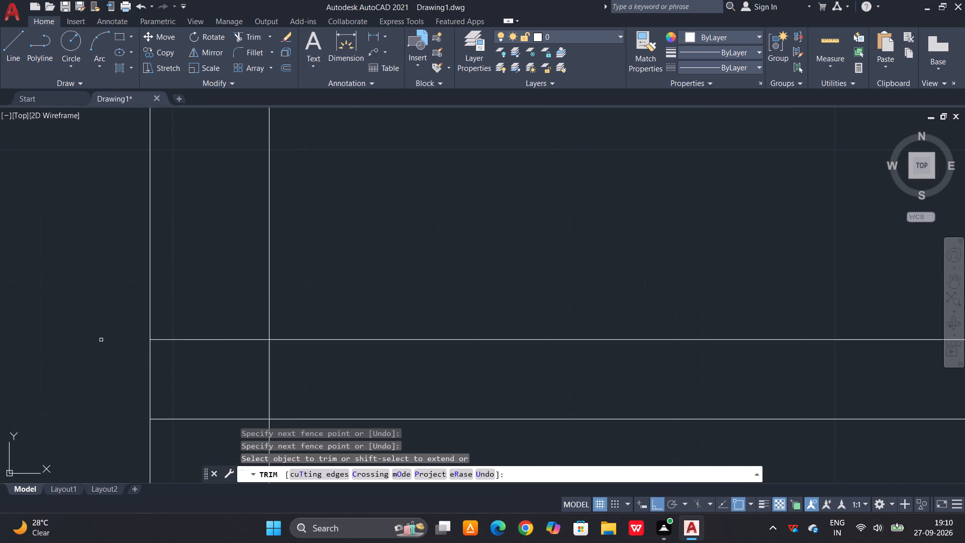
left_click_drag(226, 318, 209, 341)
left_click_drag(185, 422, 192, 416)
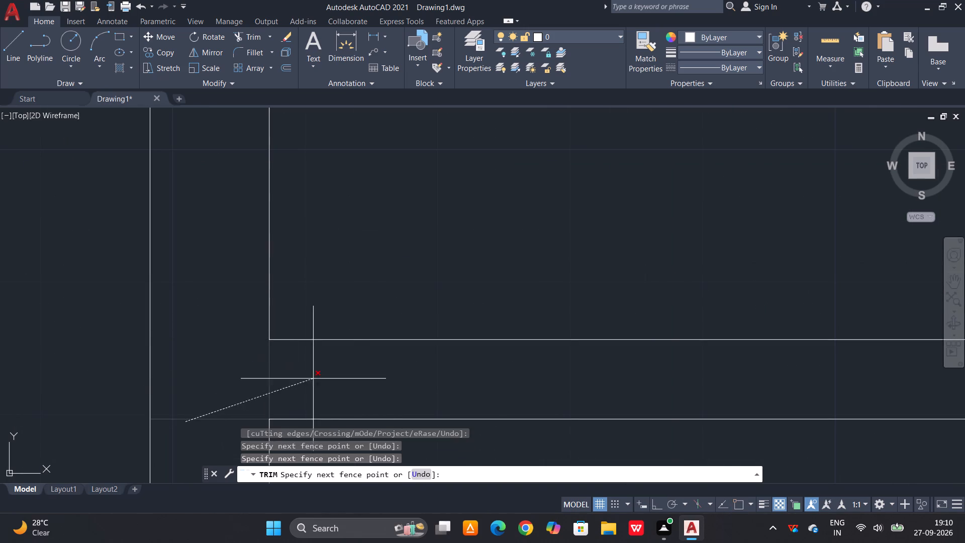
left_click(315, 379)
scroll(303, 318, "down", 5)
key("Escape")
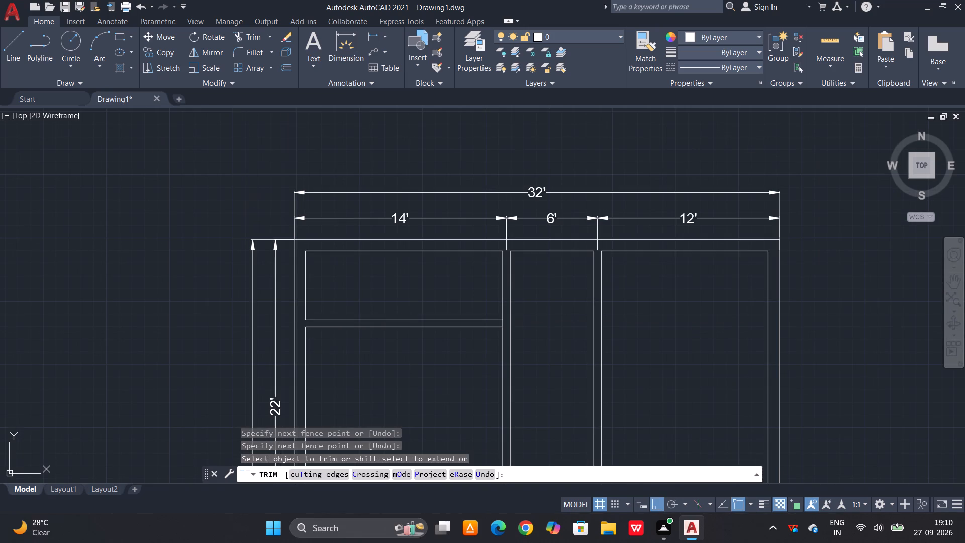
Offset the top wall's inner line in the upper-right room 13' down into the room.
scroll(353, 302, "down", 3)
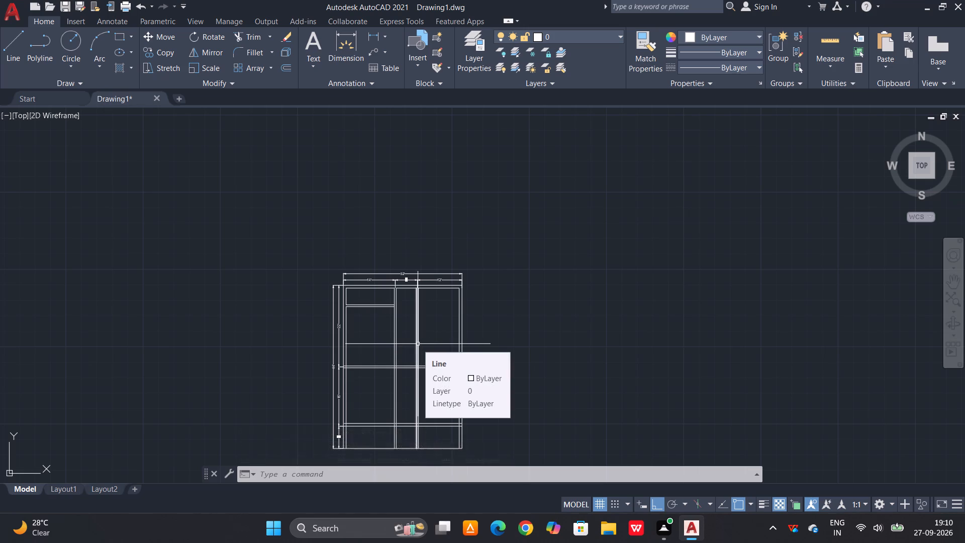
key("Escape")
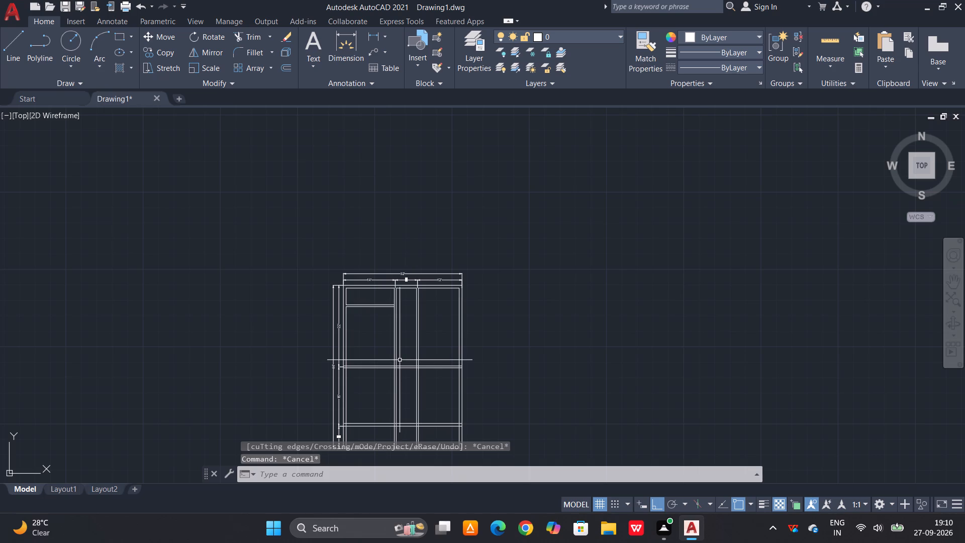
type("o")
key("space")
type("13'")
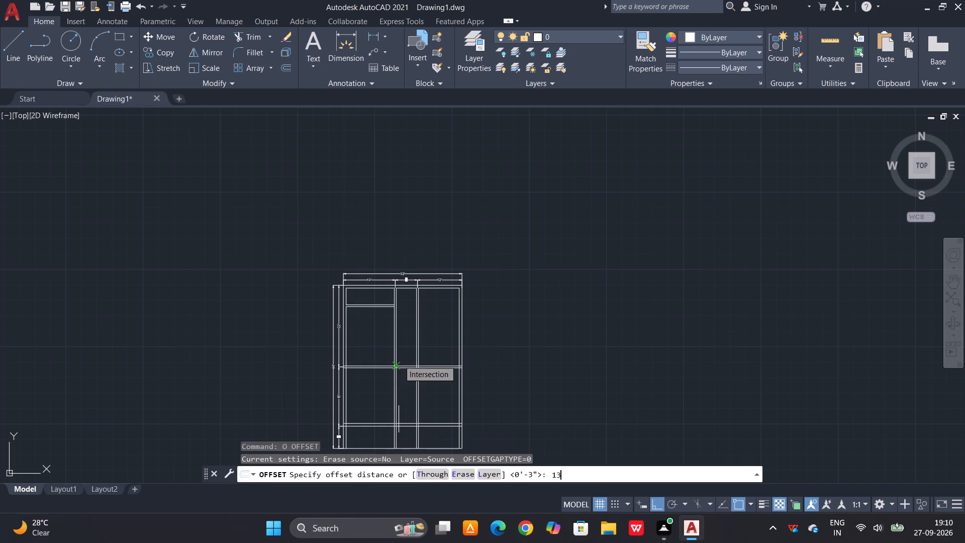
key("space")
scroll(433, 297, "up", 3)
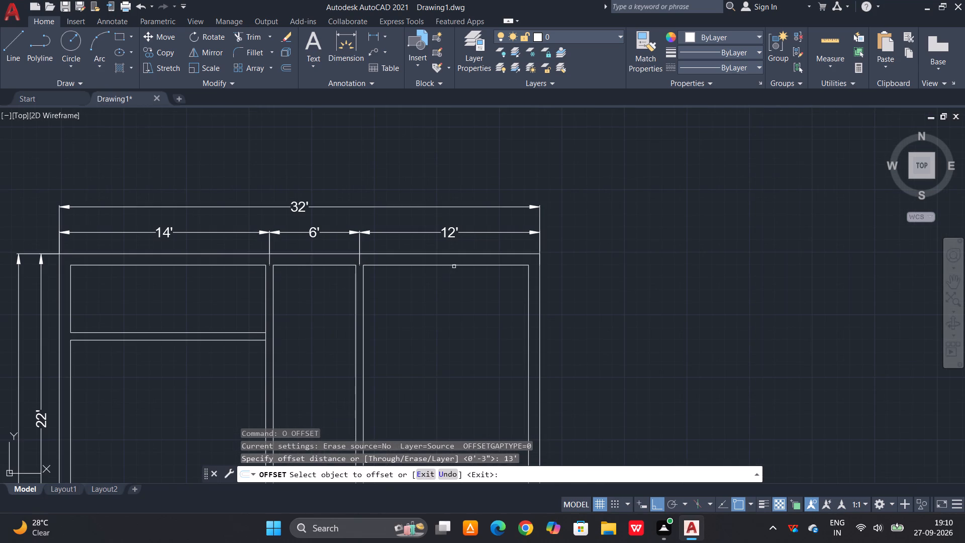
left_click(454, 266)
scroll(444, 303, "down", 1)
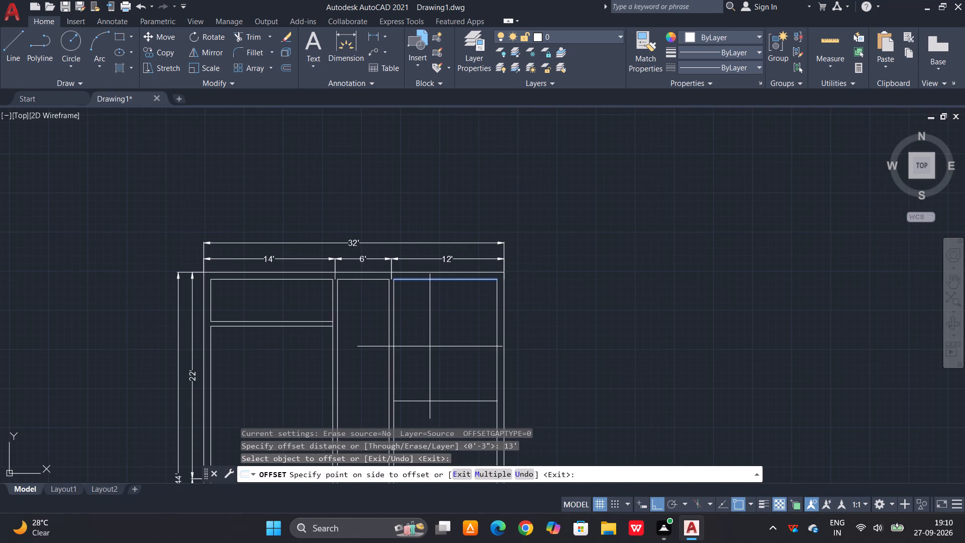
left_click(424, 393)
scroll(444, 352, "down", 2)
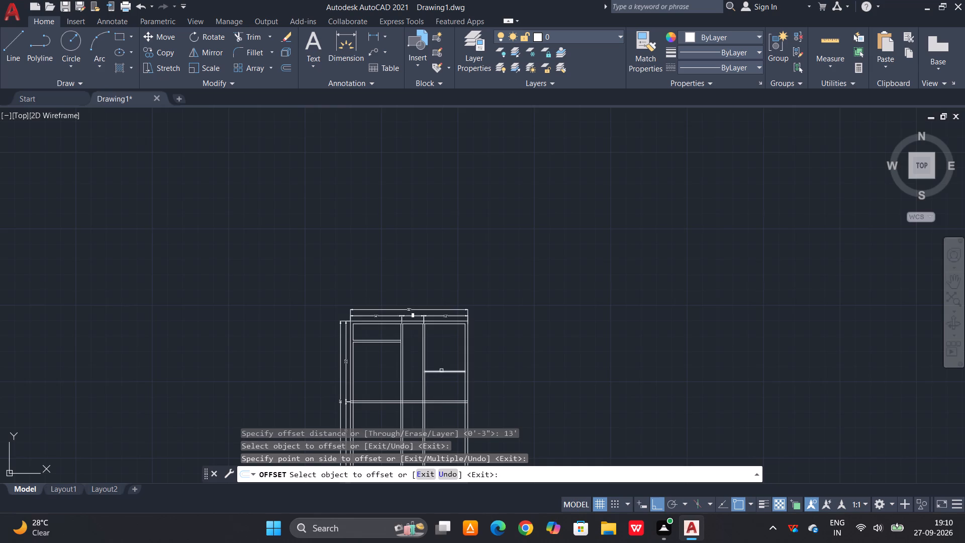
scroll(439, 373, "up", 1)
key("Escape")
key("Escape")
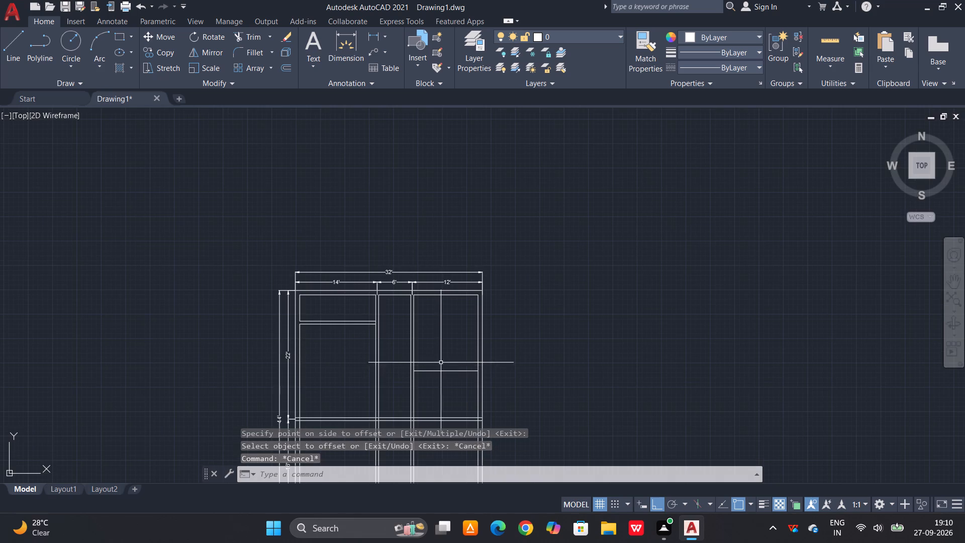
Offset the upper-right room's new horizontal line 6" downward to form an interior wall.
type("o 6")
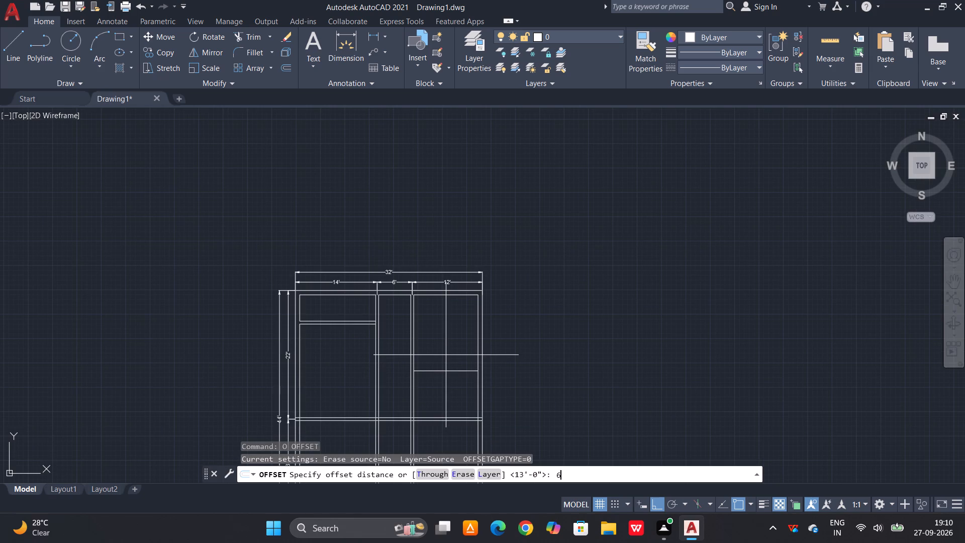
key("shift+quotedbl")
key("space")
left_click(435, 370)
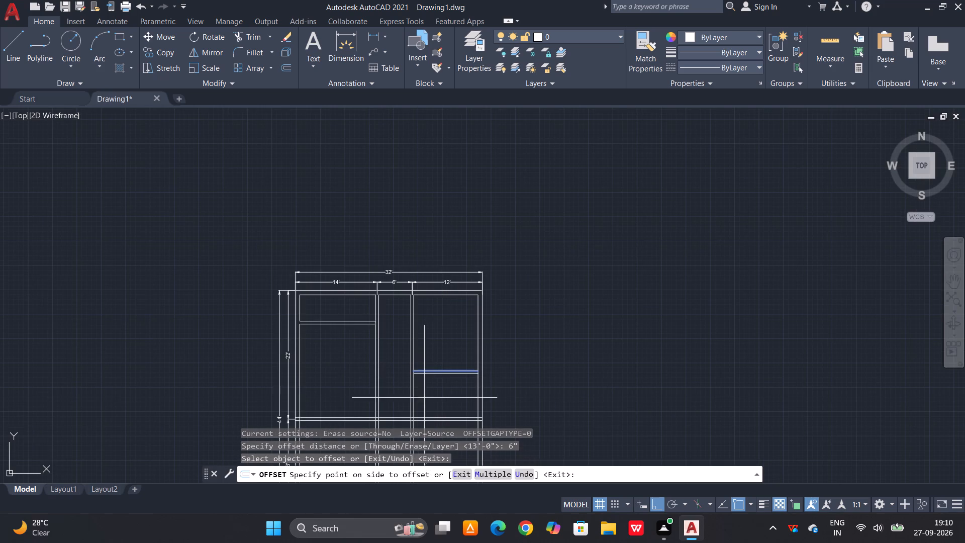
left_click(423, 403)
scroll(428, 408, "up", 1)
middle_click_drag(434, 386, 433, 331)
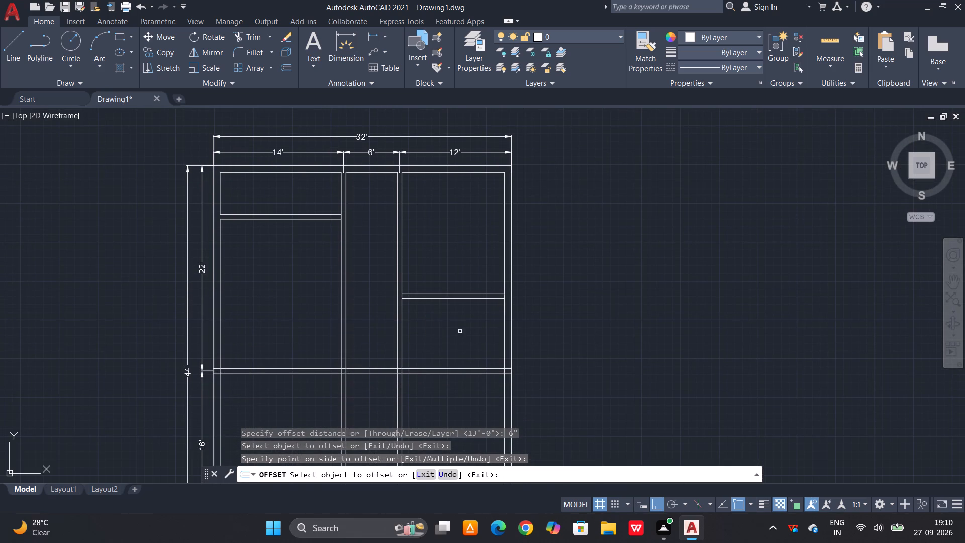
scroll(422, 316, "up", 1)
key("Escape")
Extend both lines of the new 6" horizontal wall across the second partition to its far face.
type("ex")
key("space")
key("space")
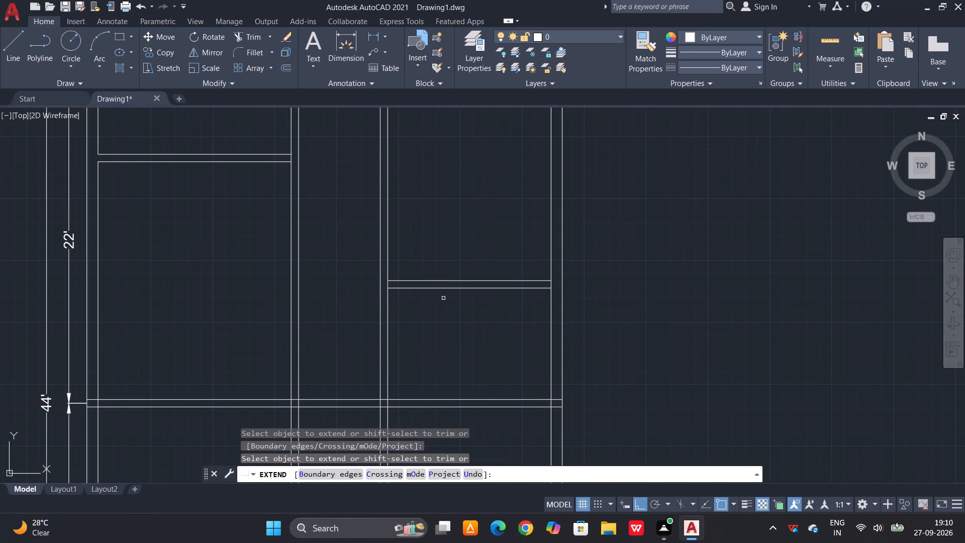
left_click_drag(426, 265, 416, 276)
left_click(400, 292)
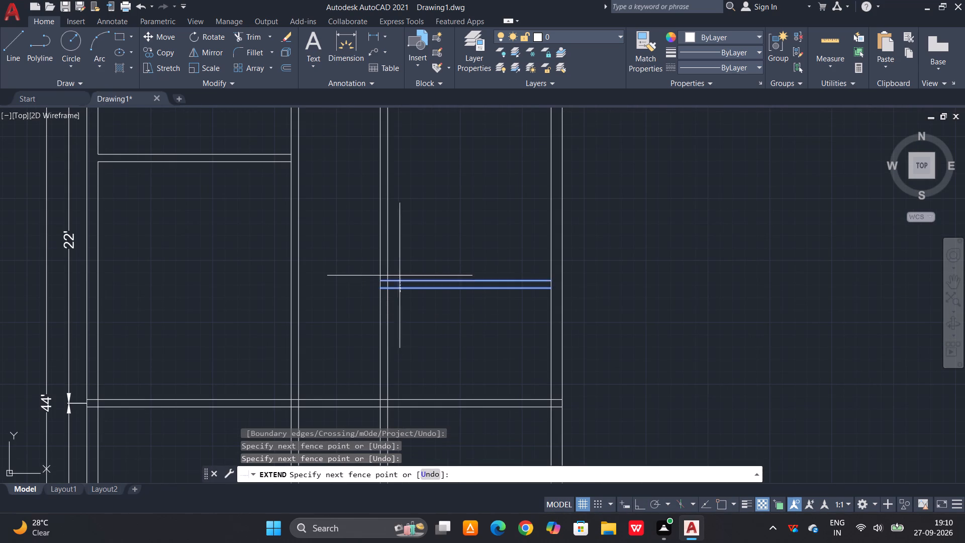
left_click(400, 276)
key("Escape")
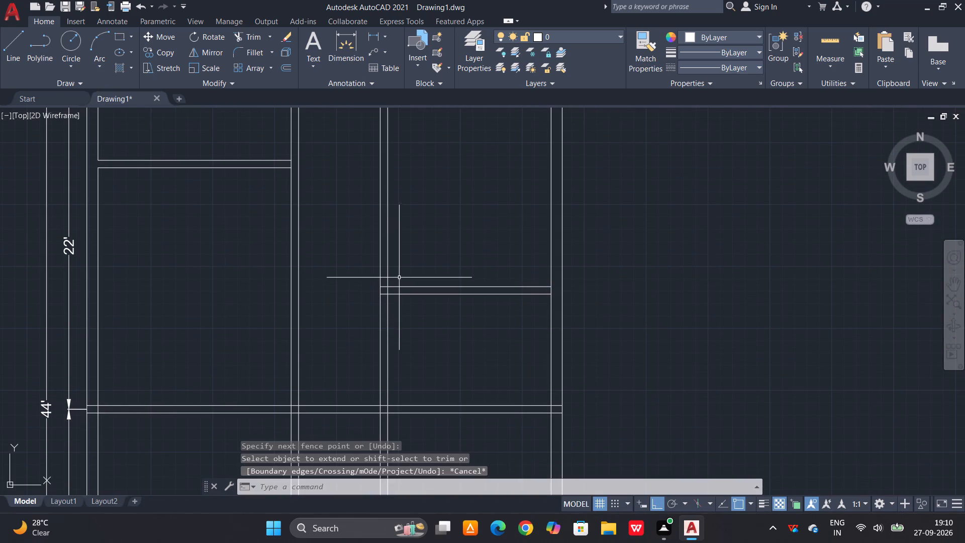
Offset the upper line of the new horizontal wall 6" upward to mark a door jamb.
type("o")
key("space")
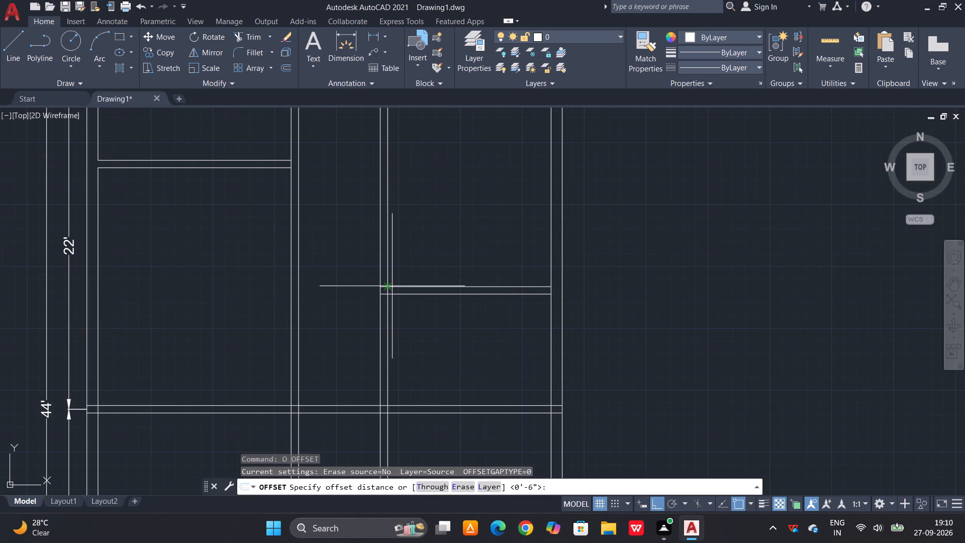
key("6")
key("shift+quotedbl")
key("space")
scroll(400, 290, "up", 3)
left_click(417, 272)
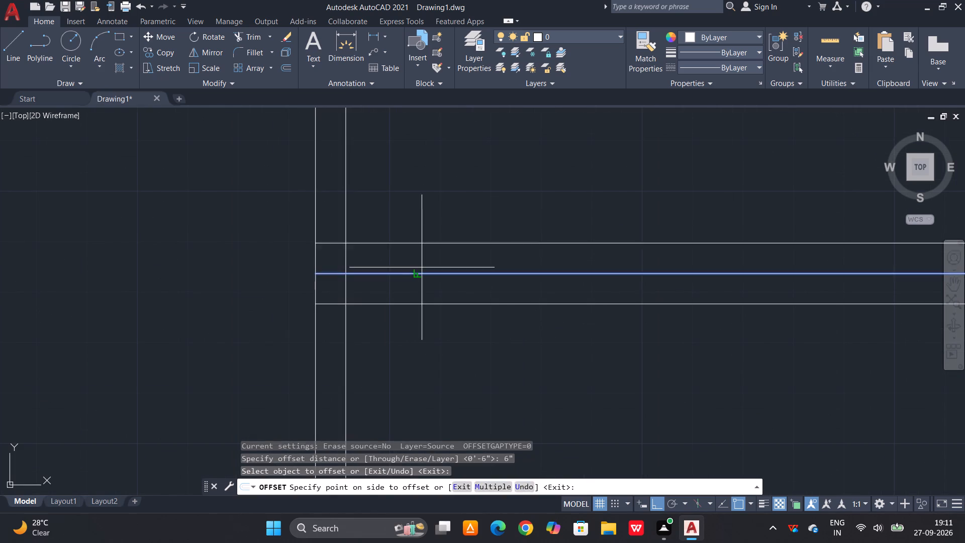
left_click(422, 267)
left_click(423, 273)
left_click(433, 240)
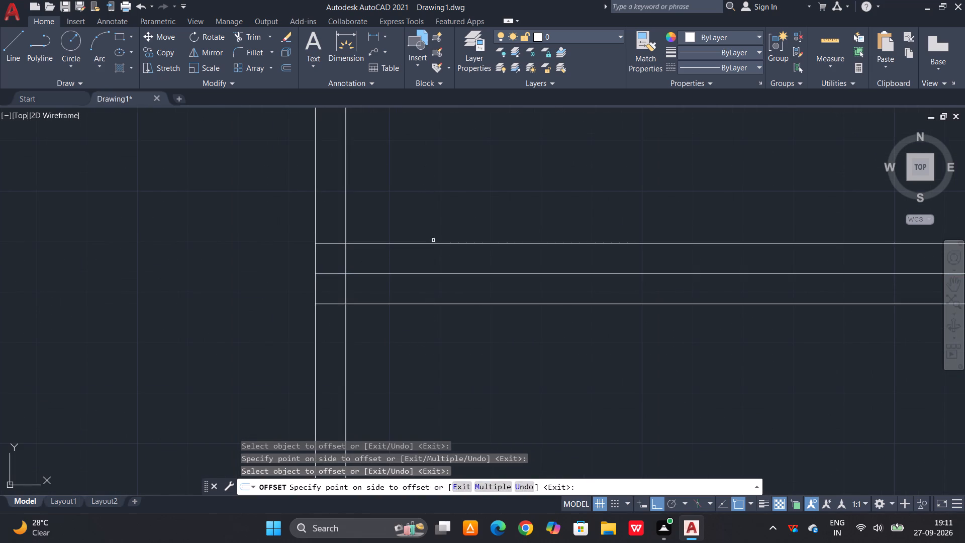
key("Escape")
Trim the jamb line to the second partition's thickness, and trim the upper wall line and partition face where they overlap at the junction.
type("tr")
key("space")
key("space")
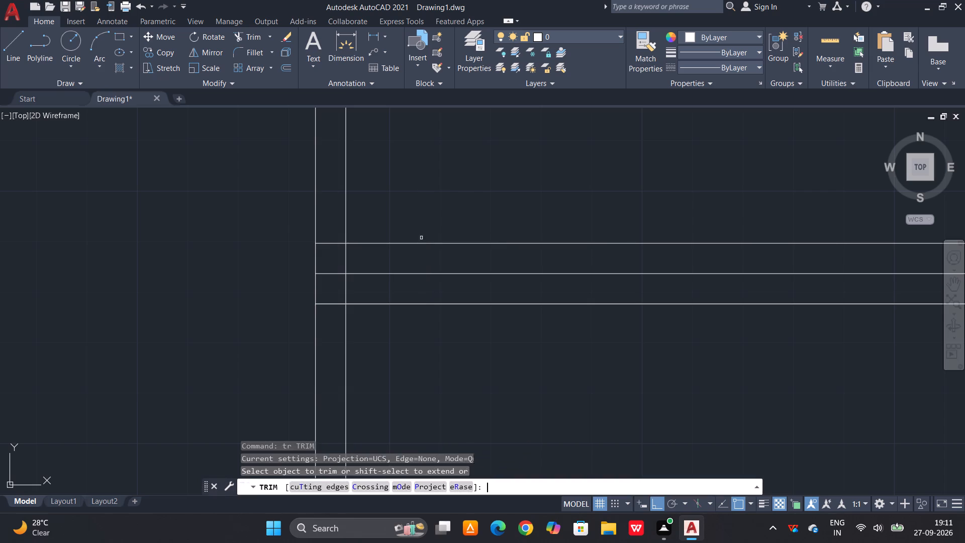
left_click_drag(421, 238, 411, 253)
left_click(398, 265)
left_click(385, 259)
scroll(340, 281, "up", 2)
left_click_drag(342, 251, 339, 259)
left_click(326, 296)
left_click_drag(342, 301, 361, 305)
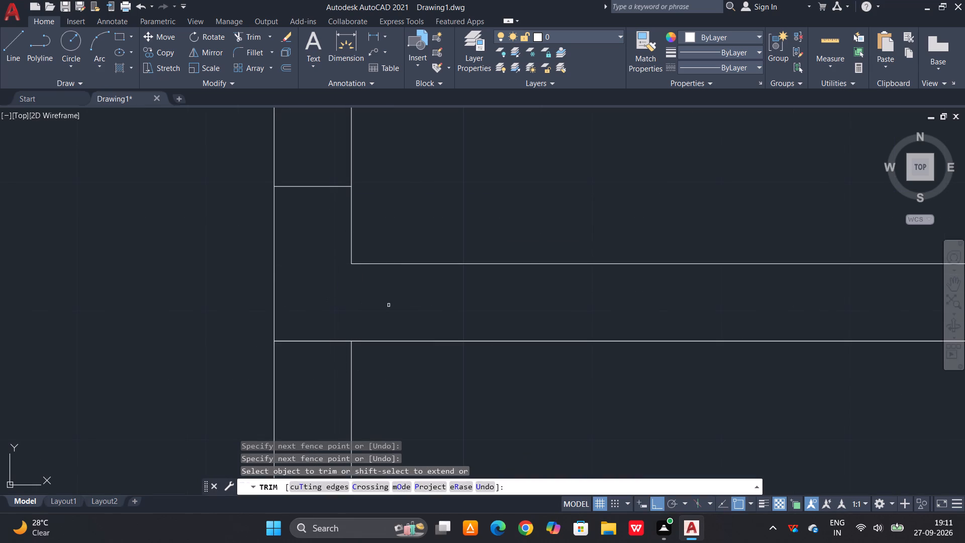
scroll(389, 305, "down", 5)
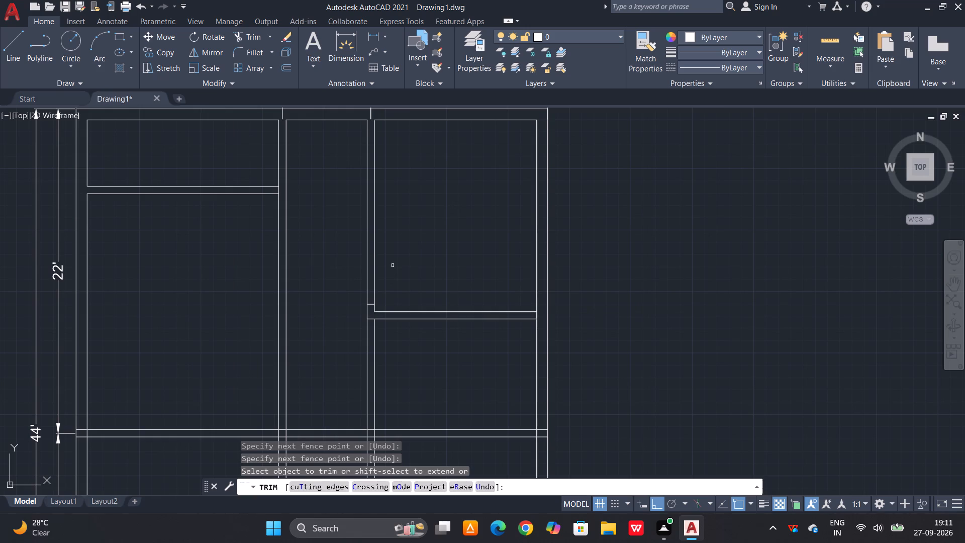
key("Escape")
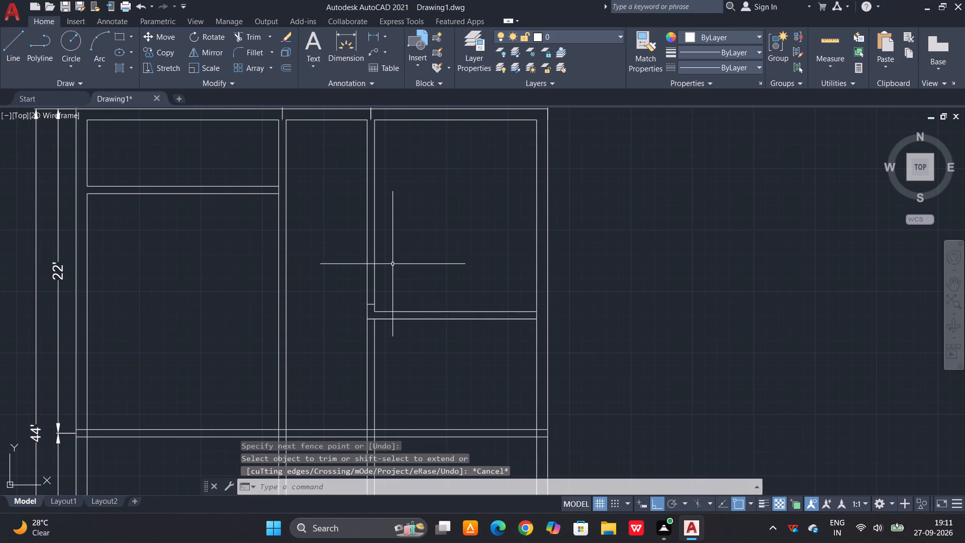
Offset the short jamb line in the second partition 3' upward to mark the door's other side.
type("o 3")
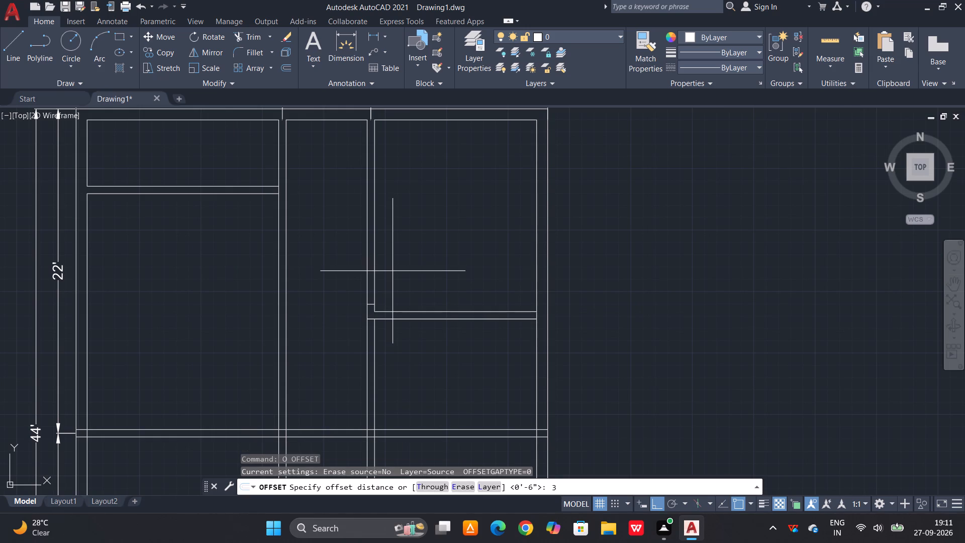
key("shift+quotedbl")
key("BackSpace")
key("apostrophe")
key("space")
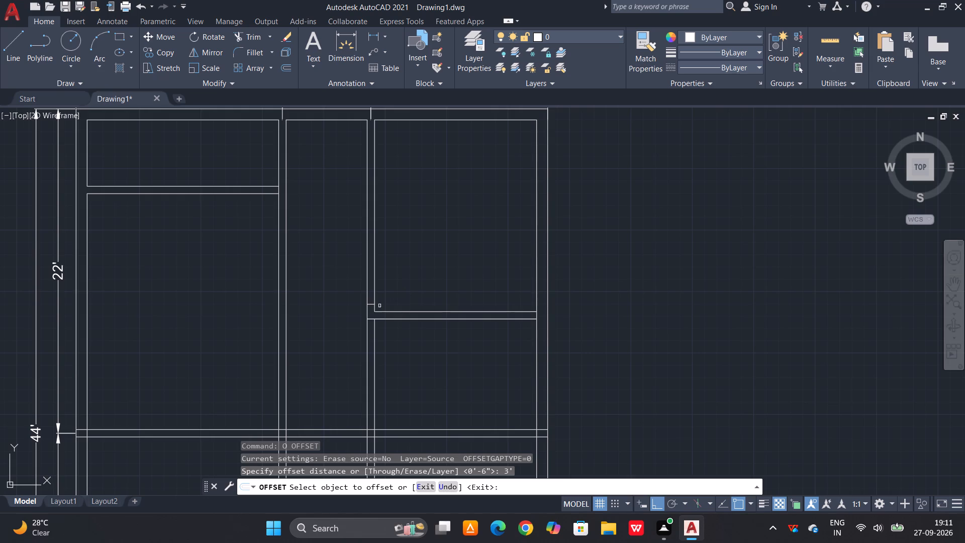
scroll(361, 302, "up", 3)
left_click(400, 311)
left_click(410, 256)
scroll(413, 321, "down", 3)
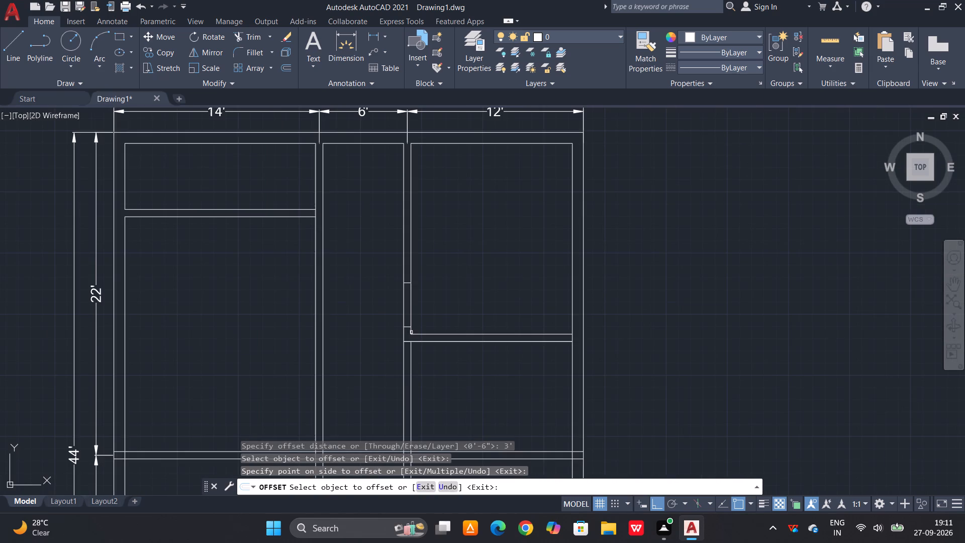
key("Escape")
key("Escape")
Trim both faces of the second partition between the two jamb lines to open the 3' doorway.
type("tr")
key("space")
key("space")
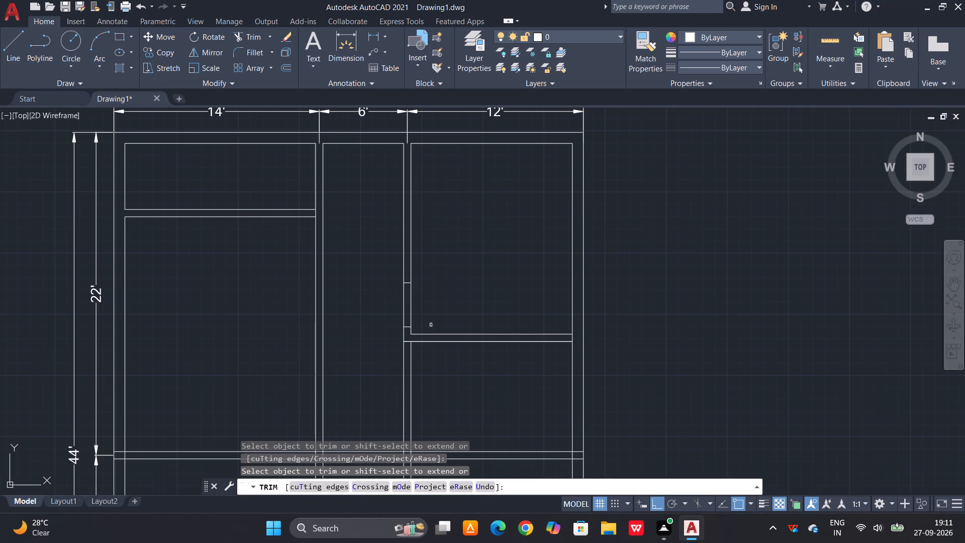
left_click(430, 297)
left_click(359, 295)
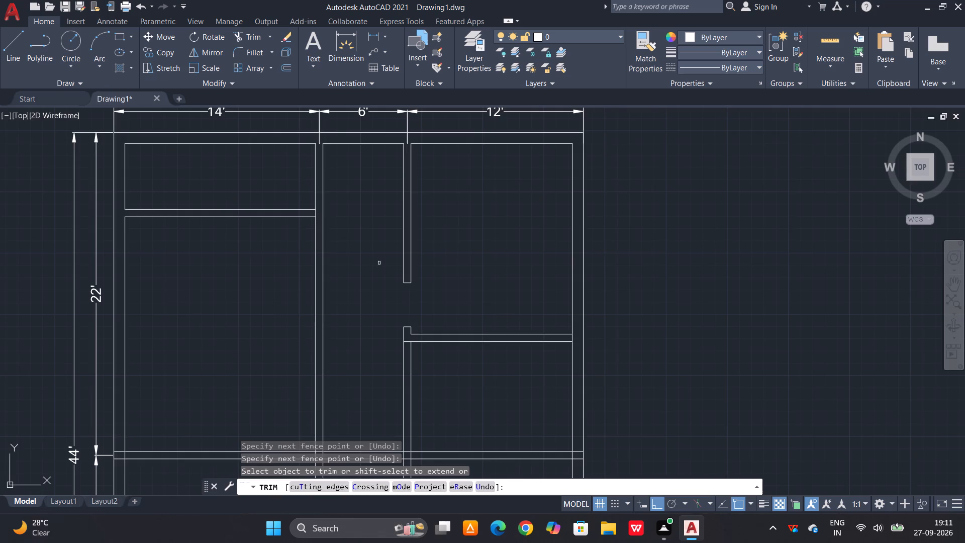
scroll(383, 257, "up", 1)
key("Escape")
Offset the doorway's upper jamb line 6" upward within the second partition.
key("o")
key("space")
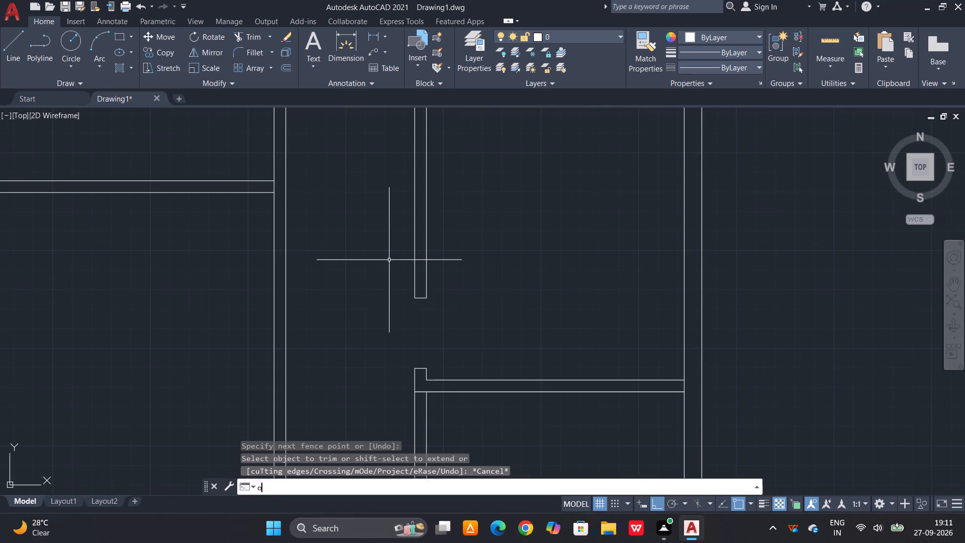
key("6")
key("shift+quotedbl")
key("space")
scroll(412, 299, "up", 2)
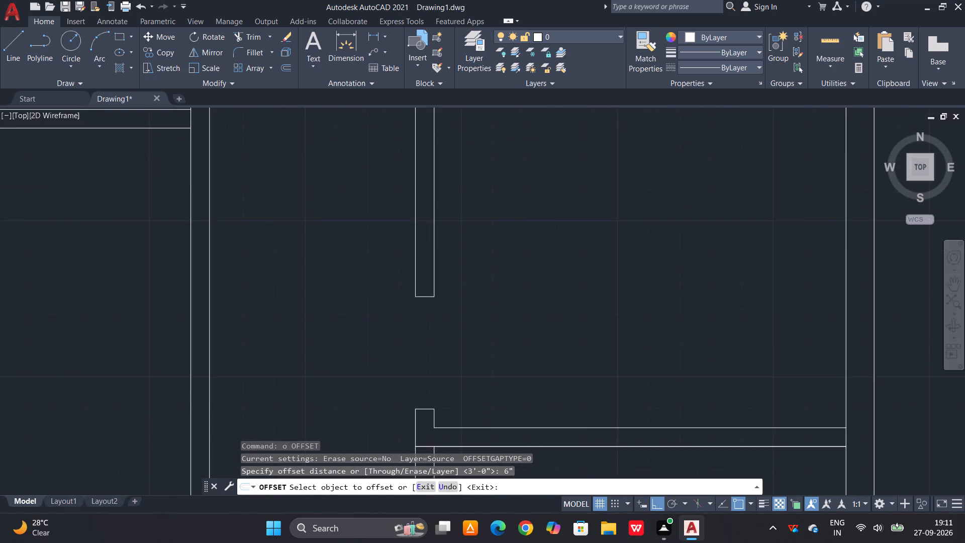
scroll(412, 299, "up", 1)
left_click(437, 293)
left_click(443, 258)
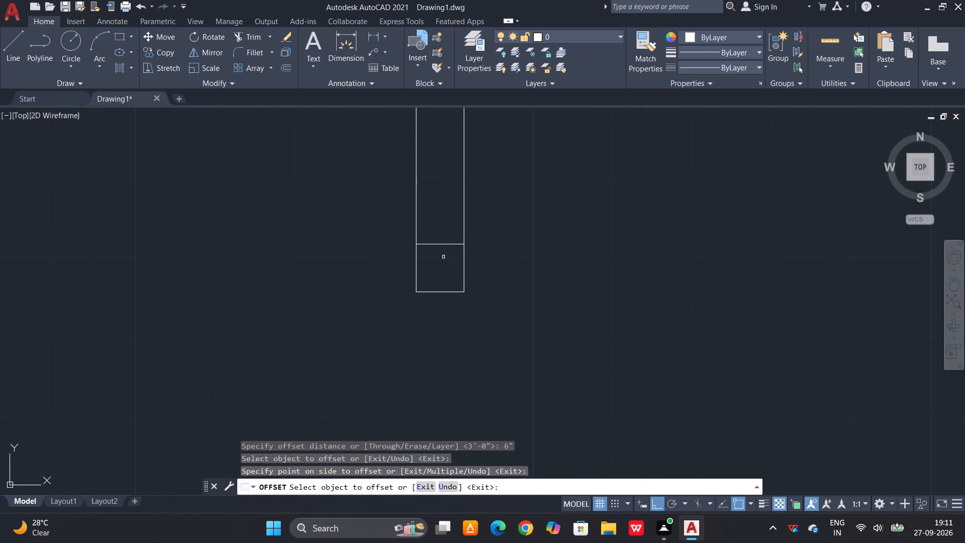
scroll(390, 312, "down", 1)
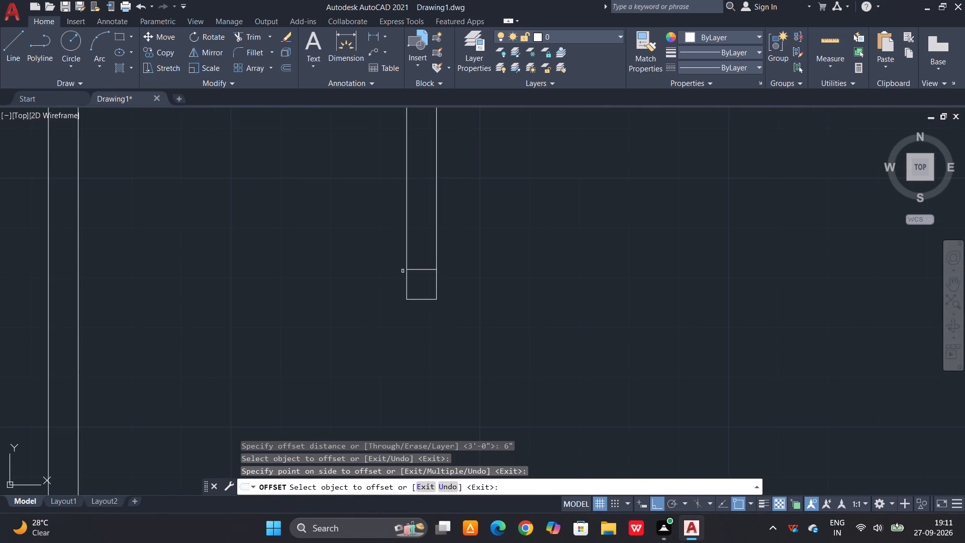
key("Escape")
Extend the short line above the doorway's upper jamb across the 6' middle bay to the first partition.
key("e")
key("x")
key("space")
key("space")
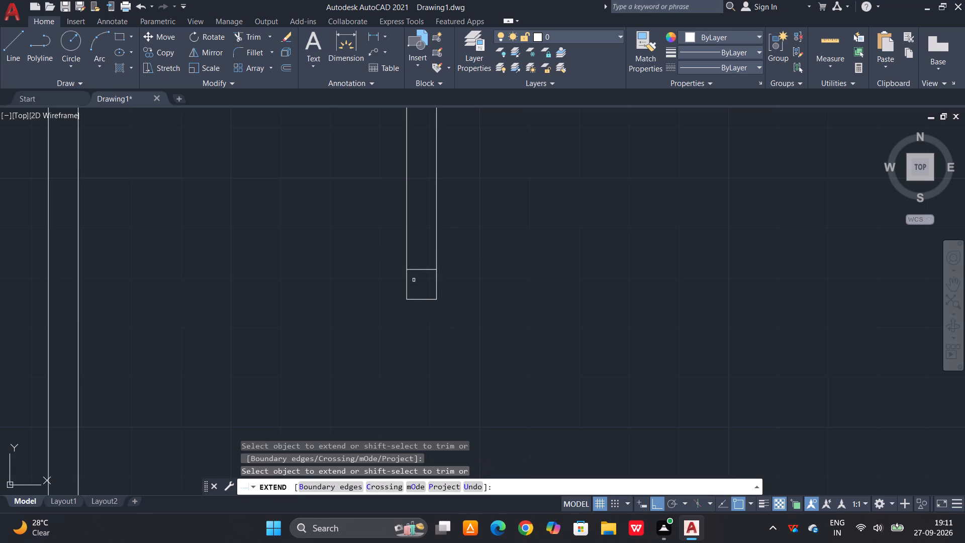
left_click(418, 268)
scroll(333, 321, "down", 1)
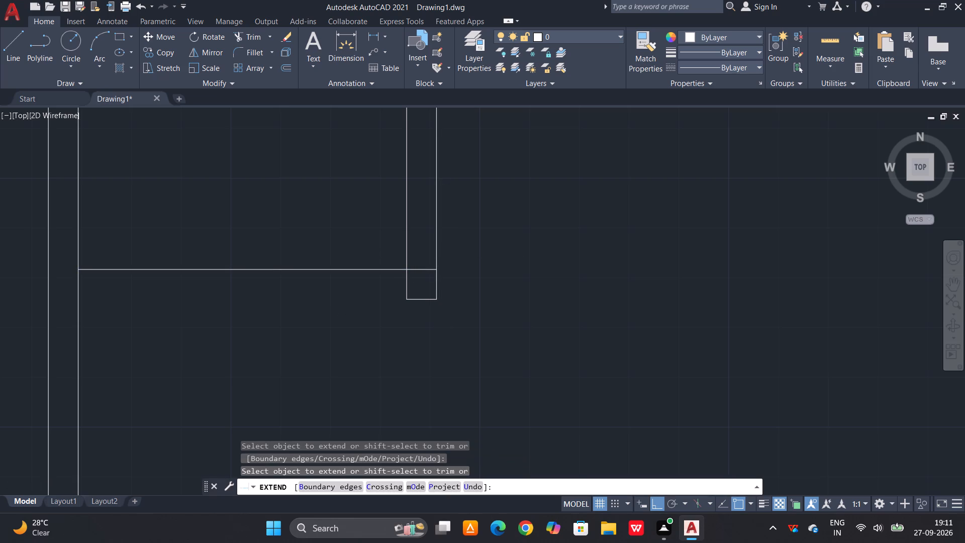
key("Escape")
Offset the line across the 6' middle bay 6" upward to form the cross wall's second face.
type("o")
key("space")
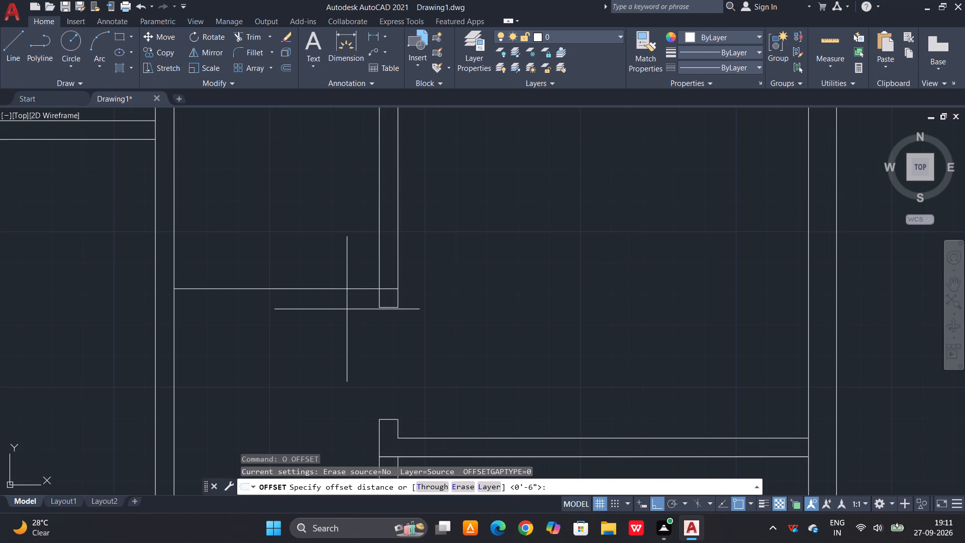
type("6\"")
key("space")
left_click(349, 287)
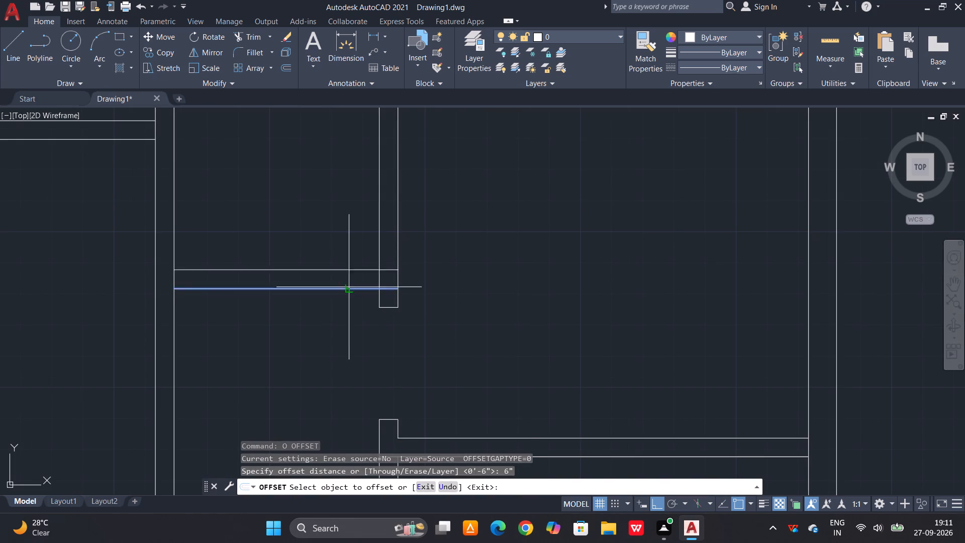
left_click(357, 256)
key("Escape")
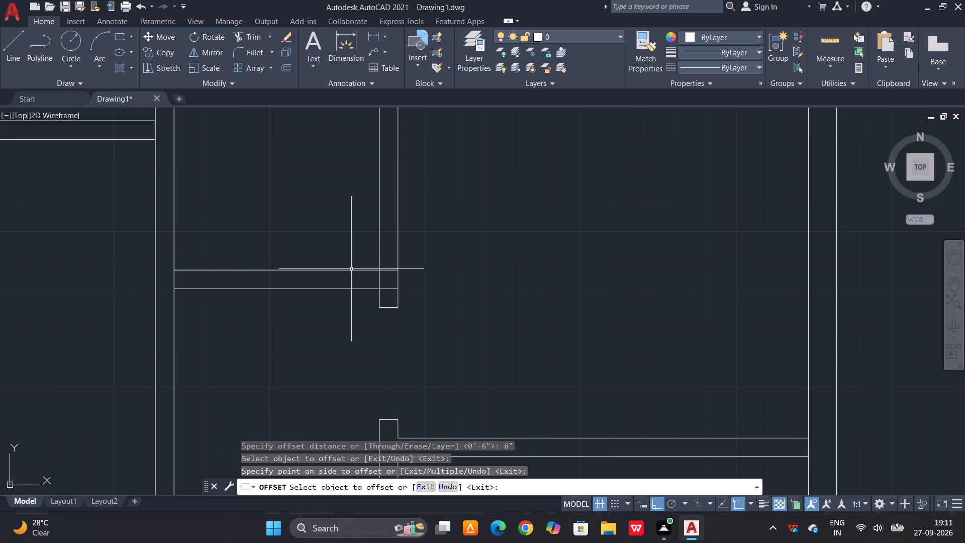
Trim the cross wall's lower line and the second partition's inner face where the two walls join.
type("tr")
key("space")
key("space")
scroll(363, 281, "up", 1)
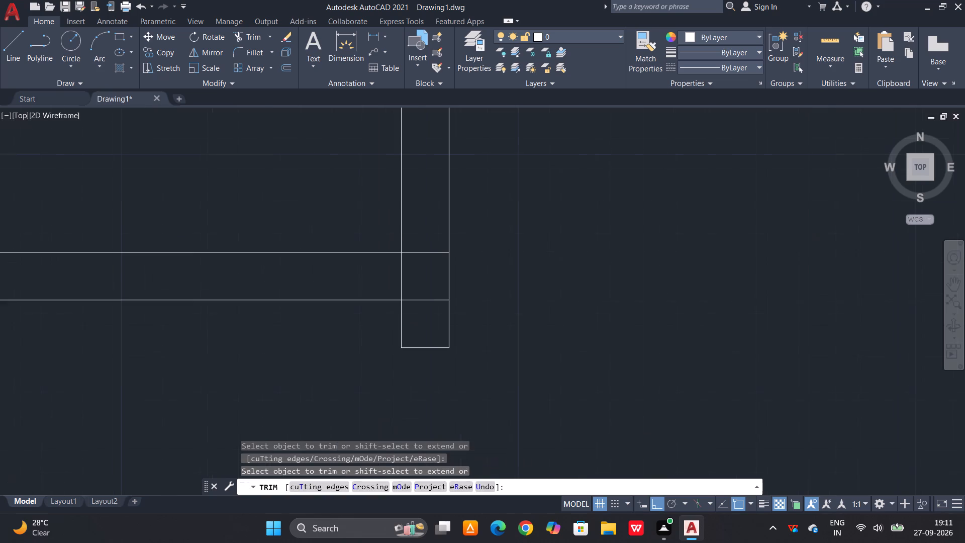
scroll(363, 281, "up", 1)
left_click_drag(422, 294, 421, 303)
left_click_drag(411, 282, 401, 278)
left_click(367, 270)
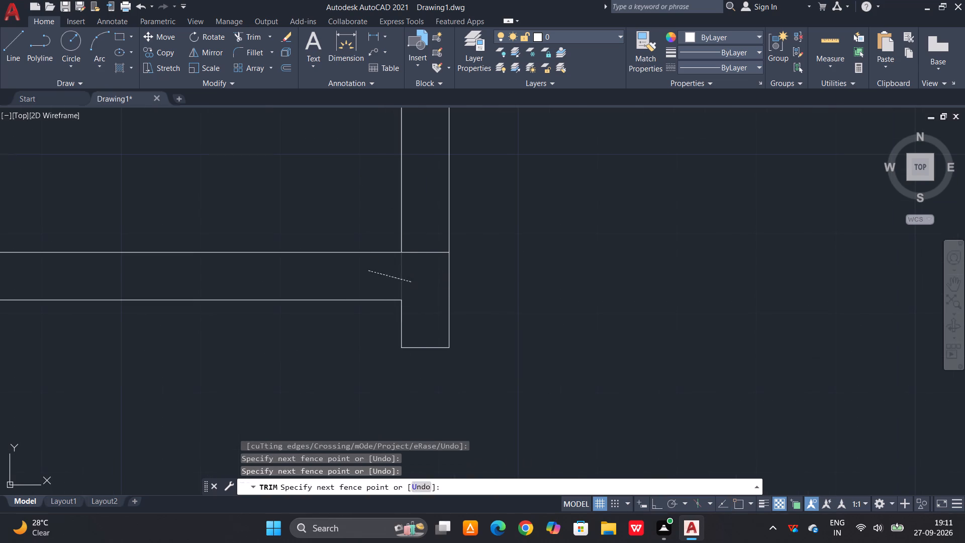
scroll(445, 390, "down", 2)
key("Escape")
Offset the middle bay cross wall's upper face 6" upward to mark the lower jamb of another door.
key("o")
key("space")
key("6")
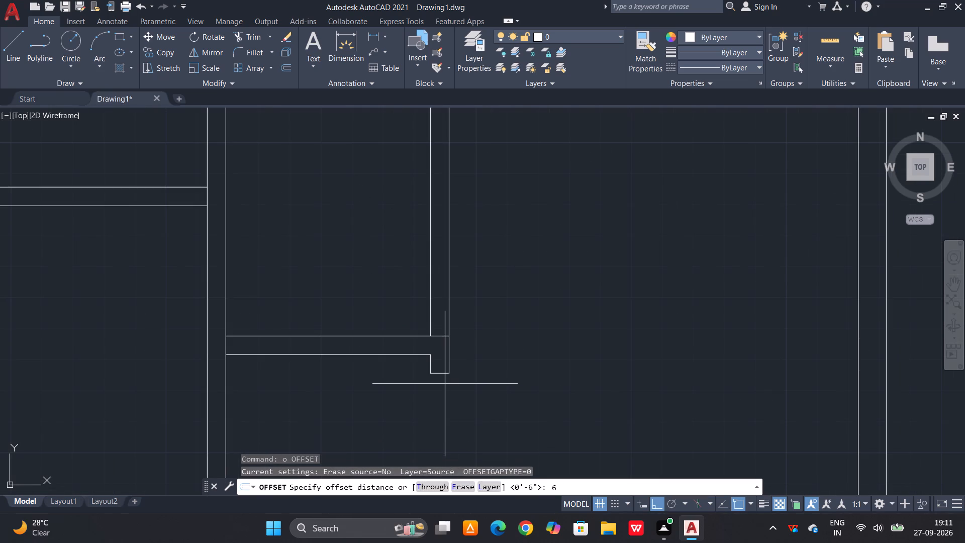
key("shift+quotedbl")
key("space")
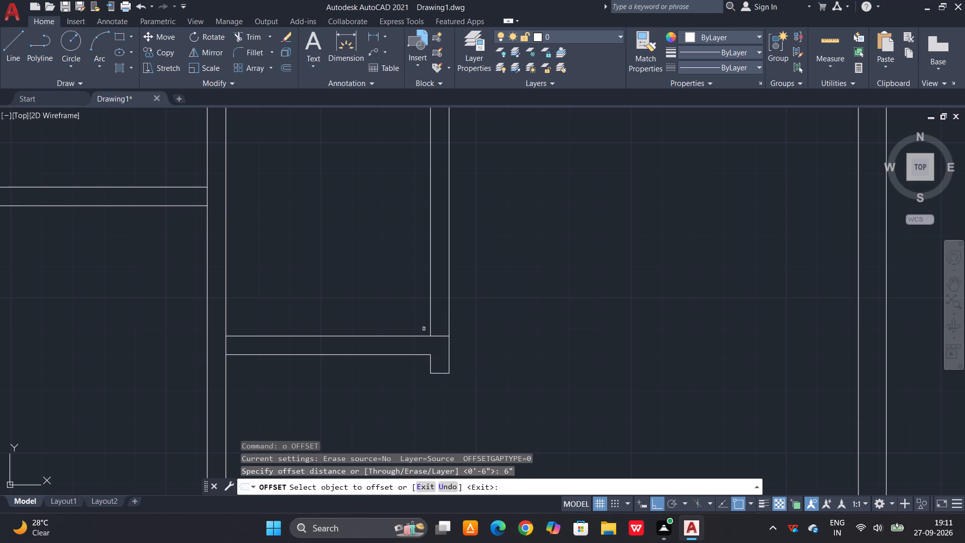
left_click(435, 336)
left_click(457, 301)
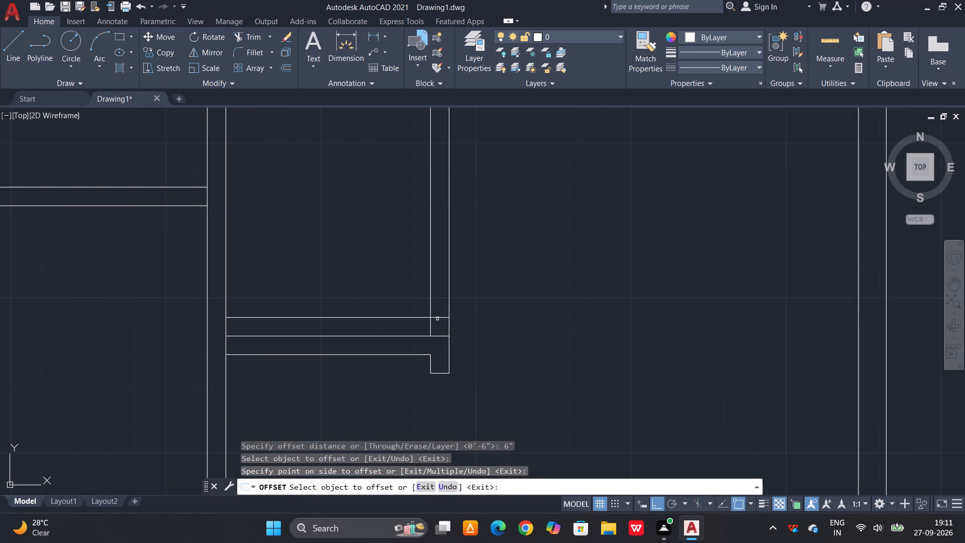
key("Escape")
key("Escape")
Offset the new jamb line 2'6" upward to mark the door's other side.
type("o")
key("space")
key("2")
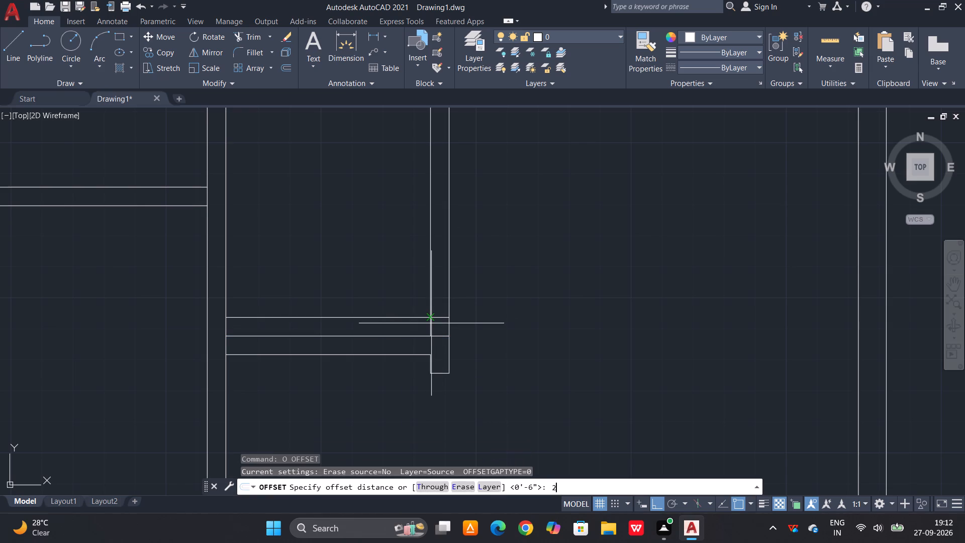
type("'6\"")
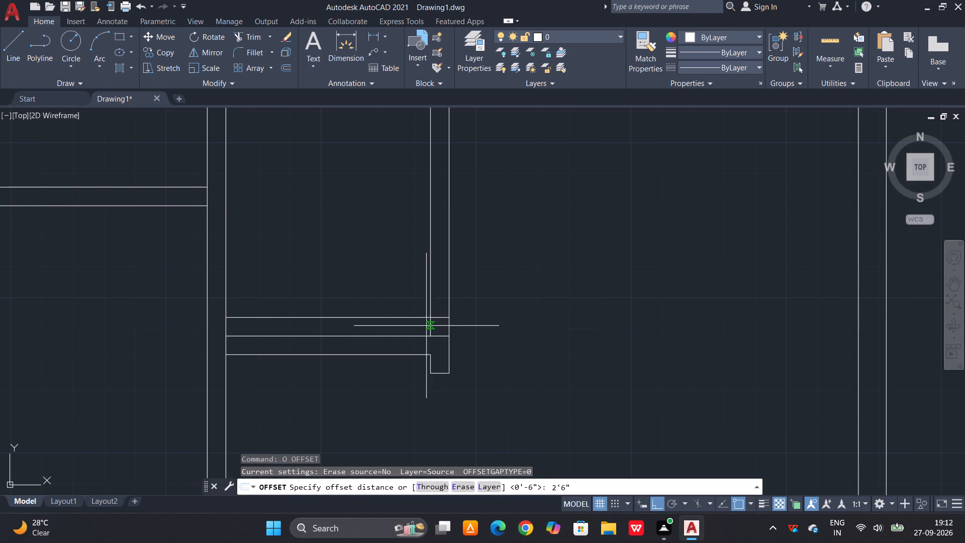
key("space")
left_click(445, 319)
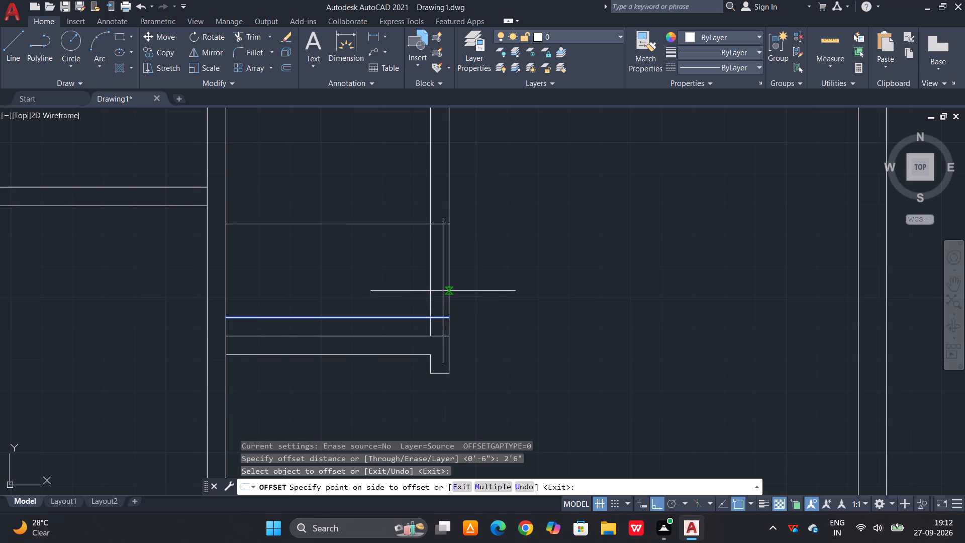
left_click(443, 291)
key("Escape")
key("Escape")
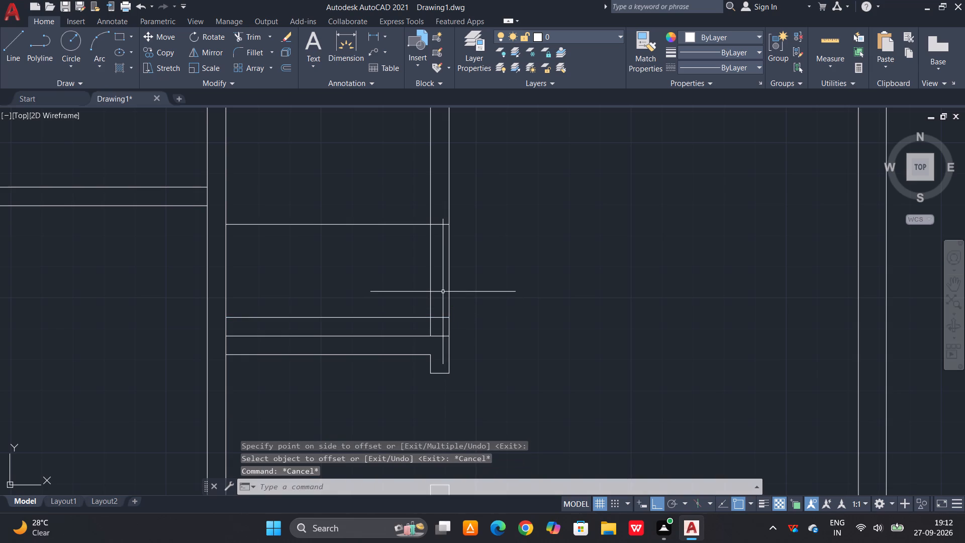
Trim both jamb lines out of the middle bay and clear the cross wall's junction with the second partition.
type("tr")
key("space")
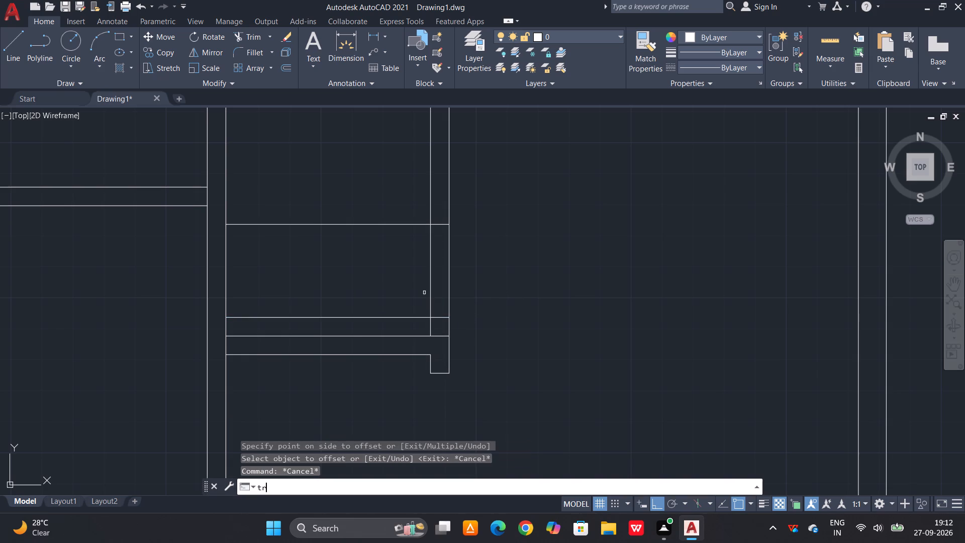
key("space")
left_click_drag(391, 217, 385, 228)
left_click(367, 253)
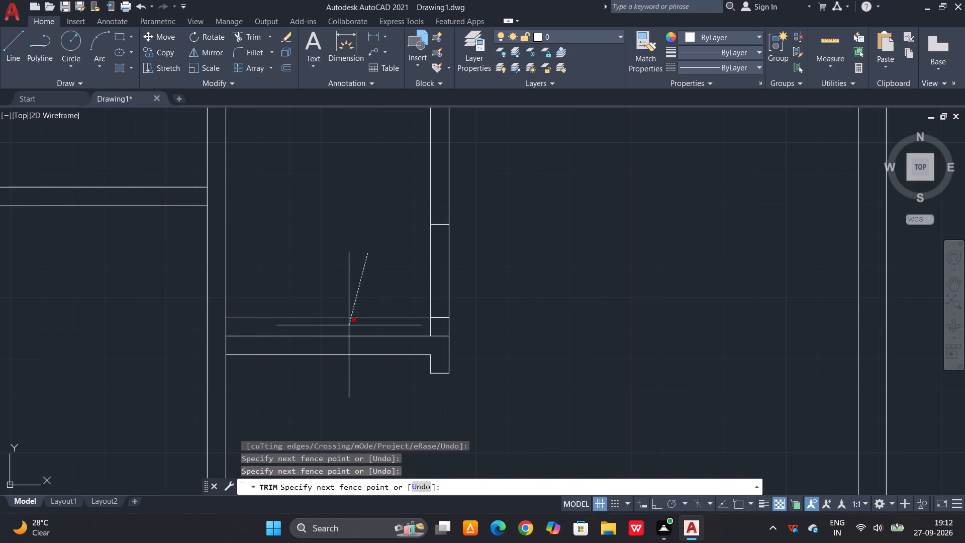
left_click(348, 329)
scroll(440, 340, "up", 3)
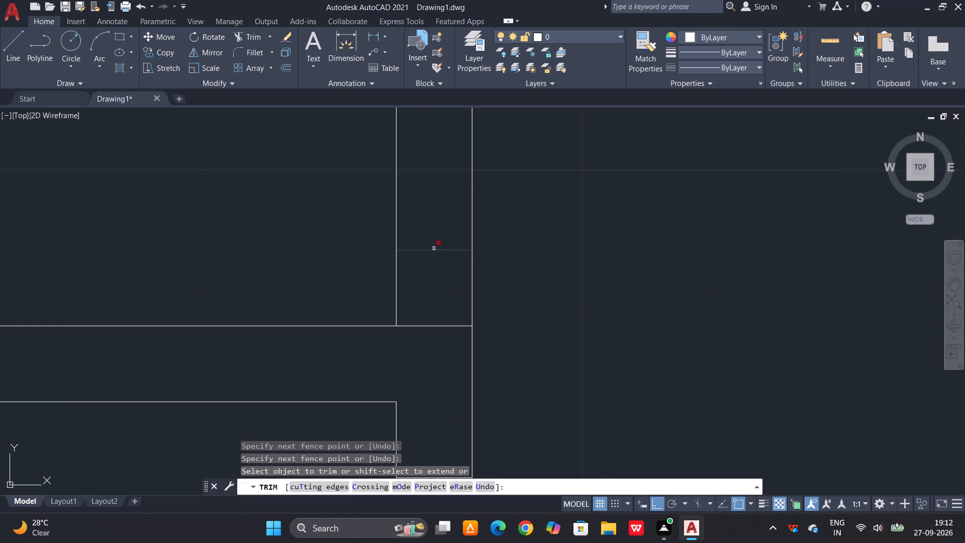
left_click(420, 314)
left_click(394, 389)
Trim both faces of the second partition between the jamb lines to open the 2'6" doorway.
scroll(428, 374, "down", 2)
left_click_drag(497, 241, 492, 239)
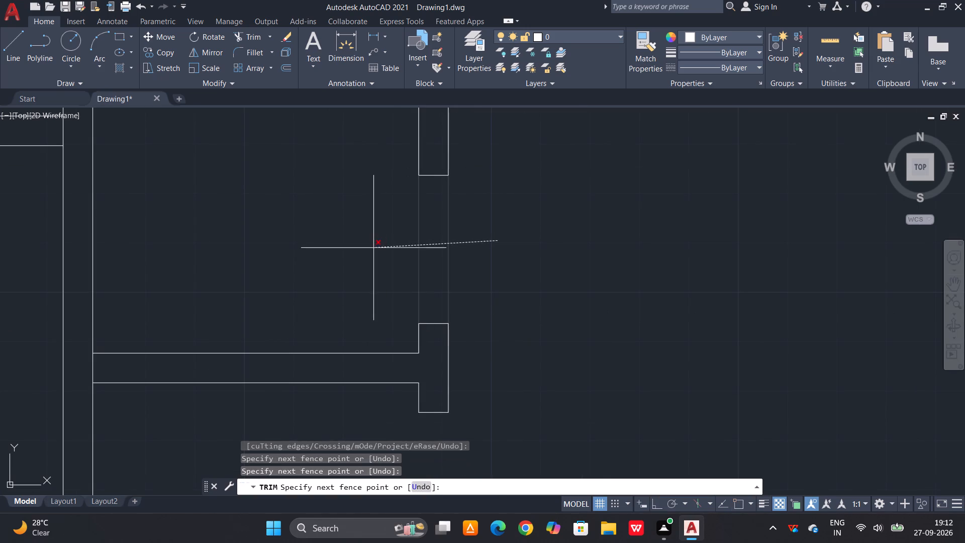
left_click(373, 248)
Trim the first partition's face between the cross wall's two lines to open their junction.
scroll(185, 354, "up", 3)
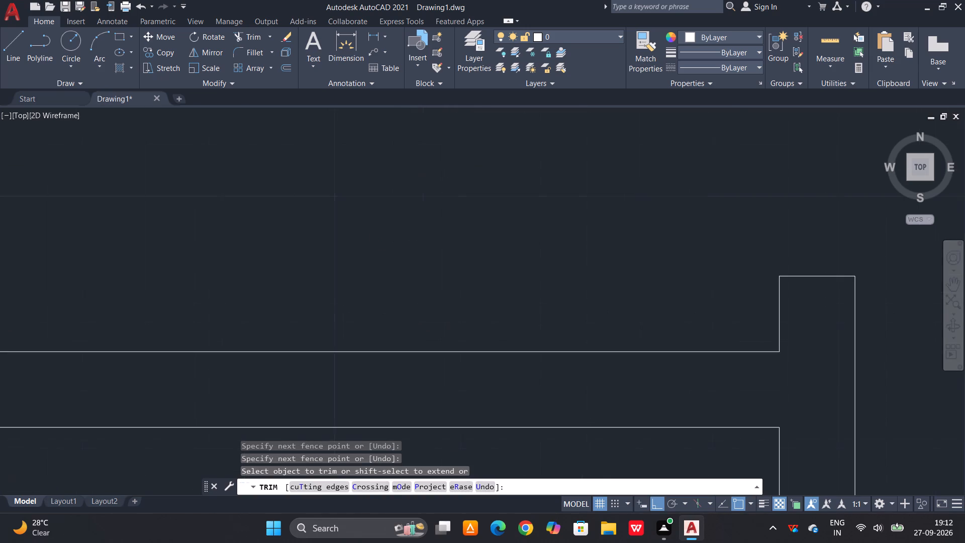
scroll(193, 348, "down", 3)
left_click(105, 360)
left_click(83, 357)
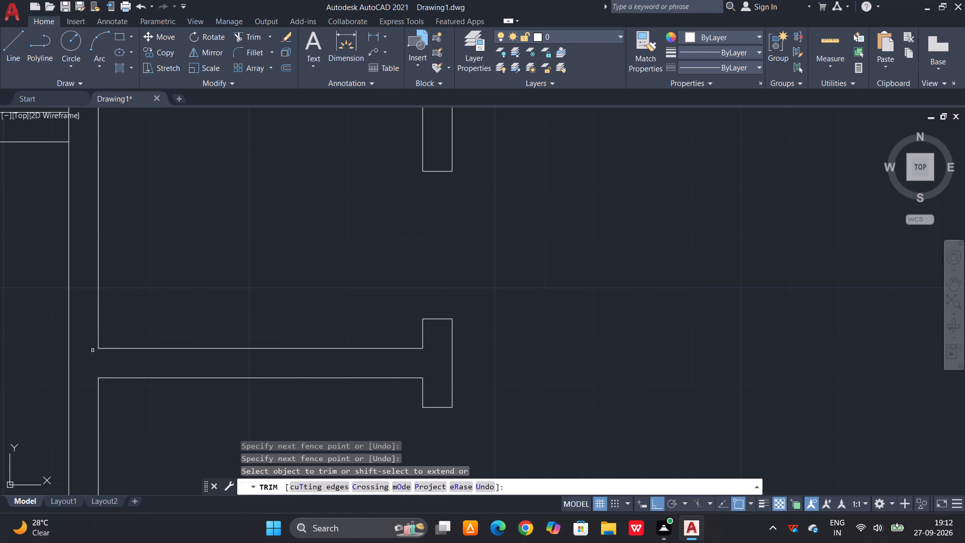
scroll(406, 261, "down", 2)
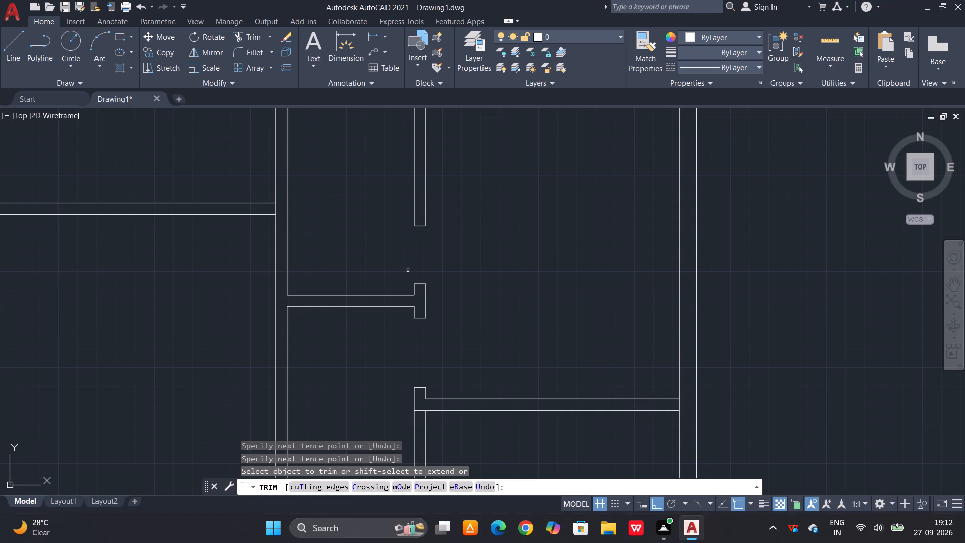
scroll(418, 260, "down", 2)
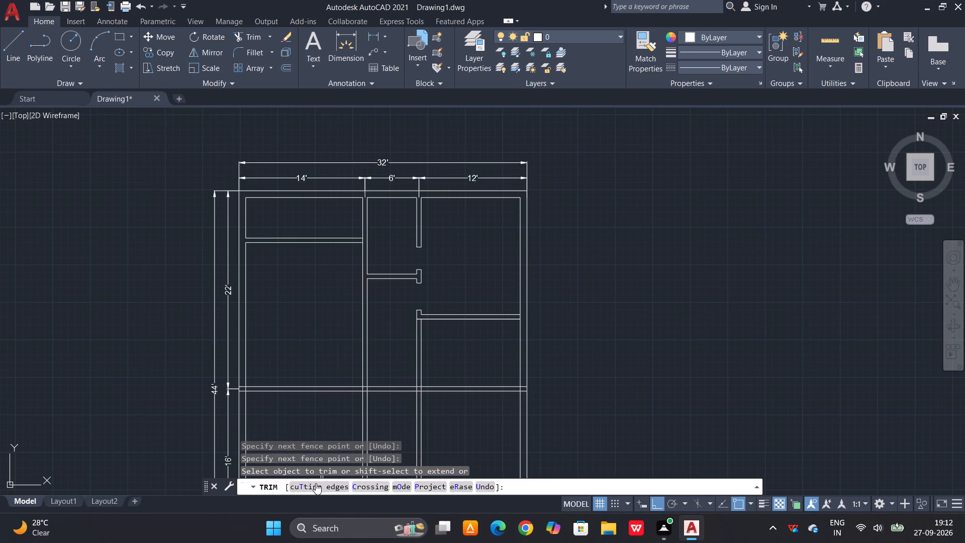
scroll(404, 368, "down", 1)
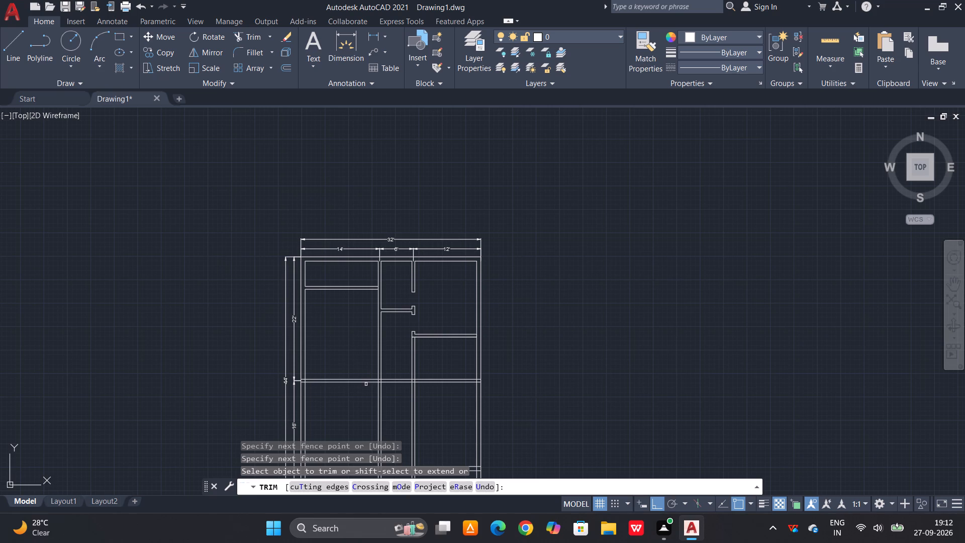
key("Escape")
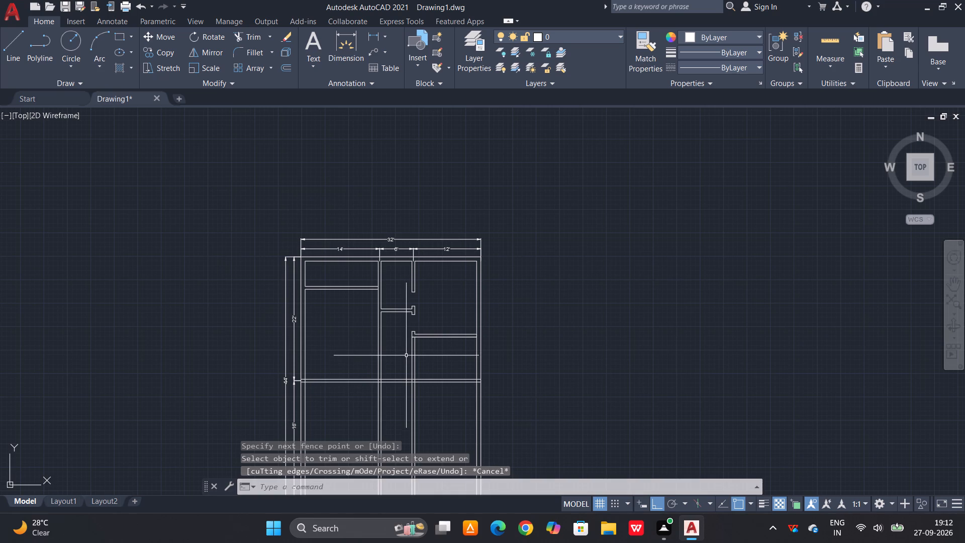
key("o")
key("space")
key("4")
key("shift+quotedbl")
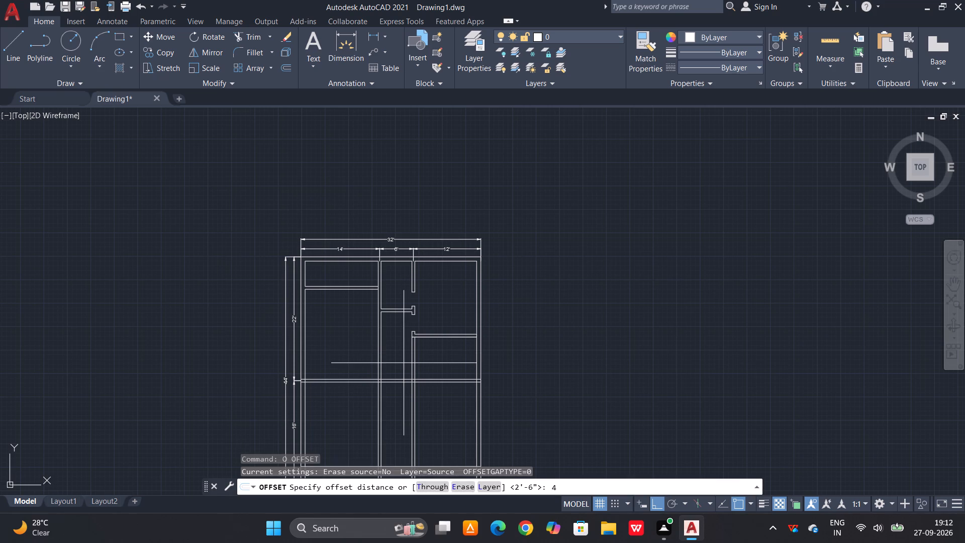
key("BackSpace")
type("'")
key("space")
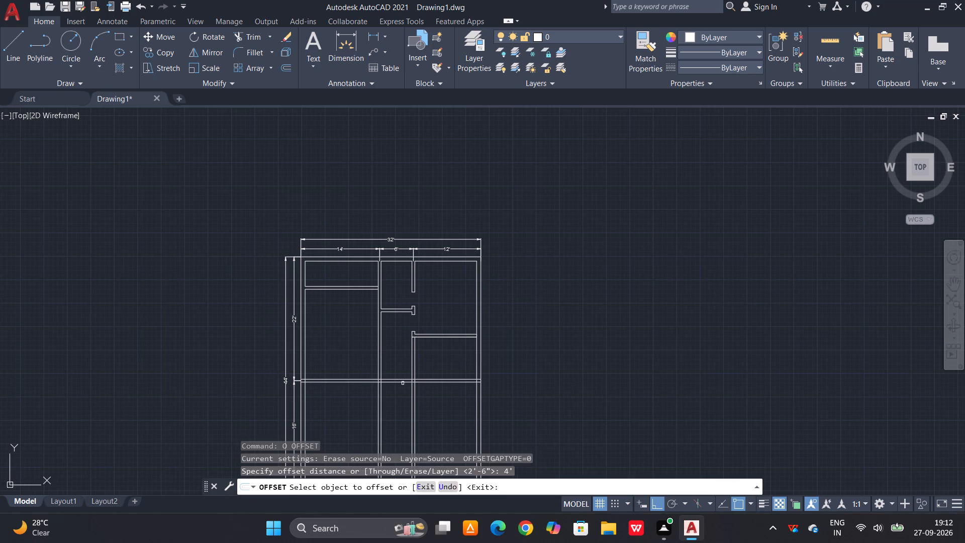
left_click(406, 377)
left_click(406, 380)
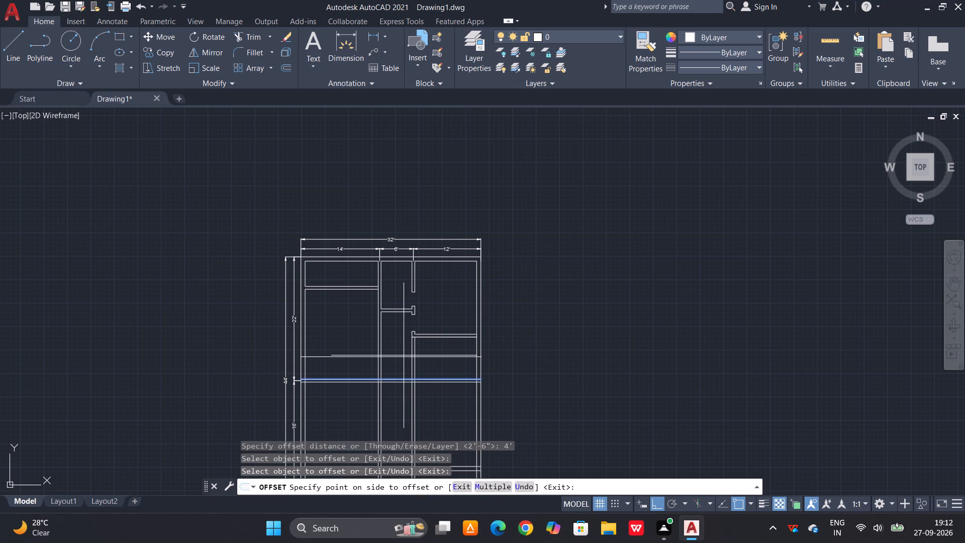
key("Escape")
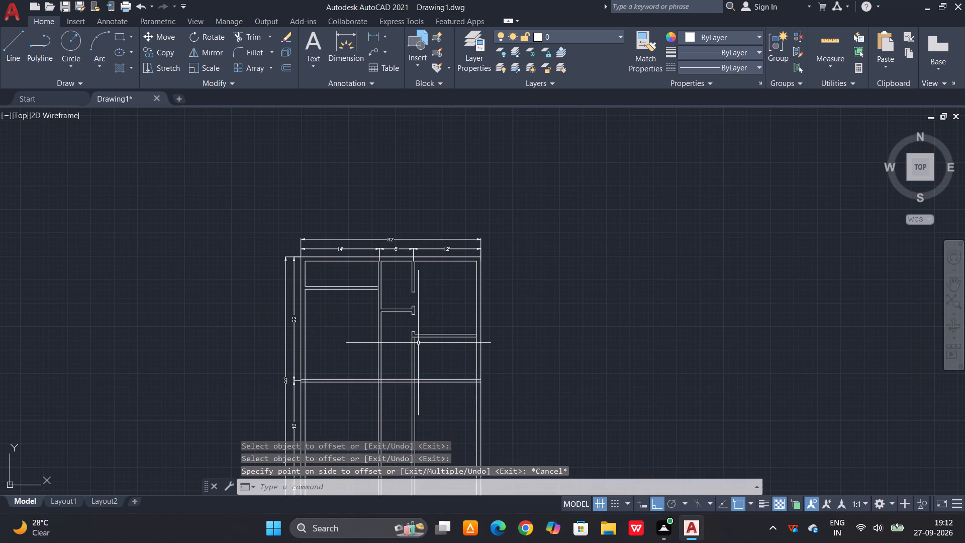
Extend the lower face of the 12' bay's cross wall across the middle bay to the first partition's far face.
scroll(418, 343, "up", 3)
key("Escape")
key("e")
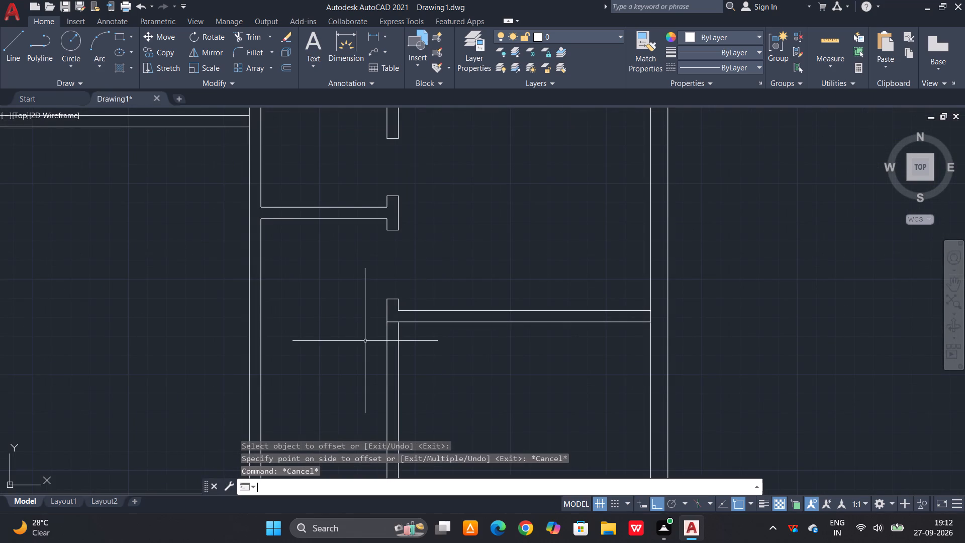
key("x")
key("space")
key("space")
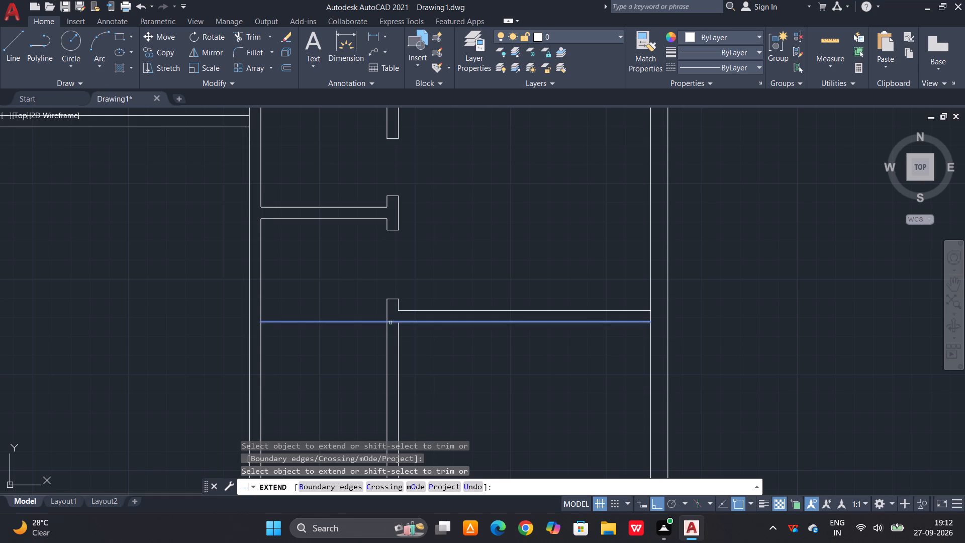
left_click(391, 323)
left_click(295, 321)
scroll(371, 260, "down", 2)
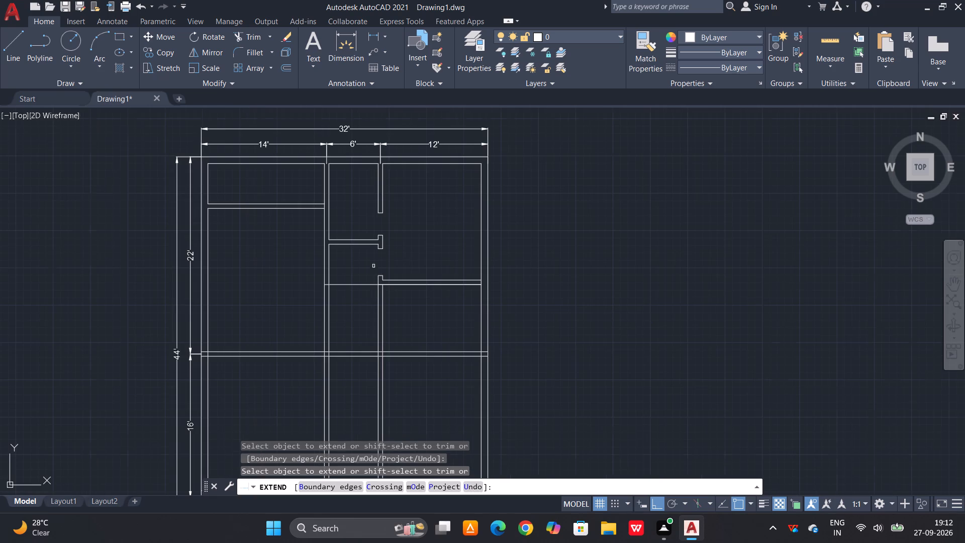
key("Escape")
key("Escape")
Trim both faces of the first partition between the extended line and the full-width horizontal wall at 22'.
type("tr")
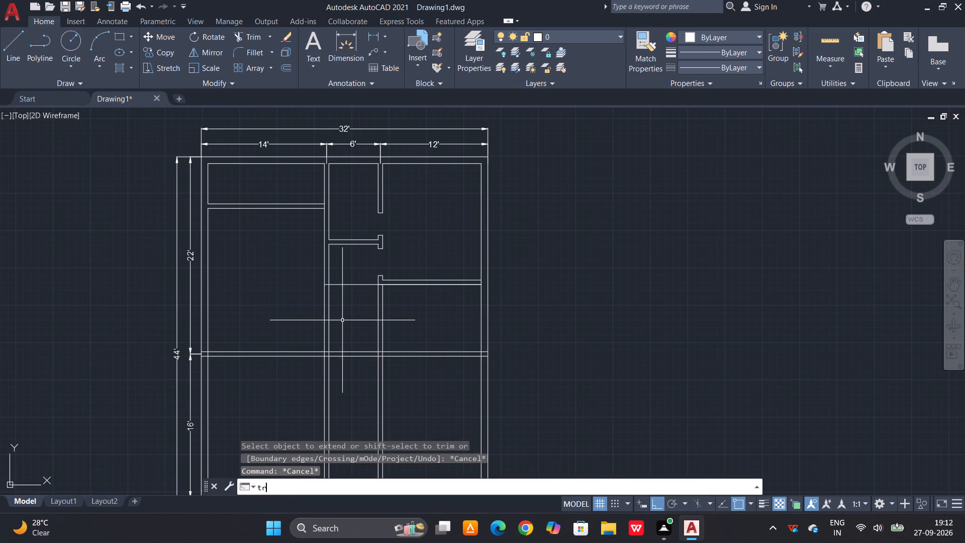
key("space")
key("space")
left_click_drag(343, 317, 337, 316)
left_click(301, 326)
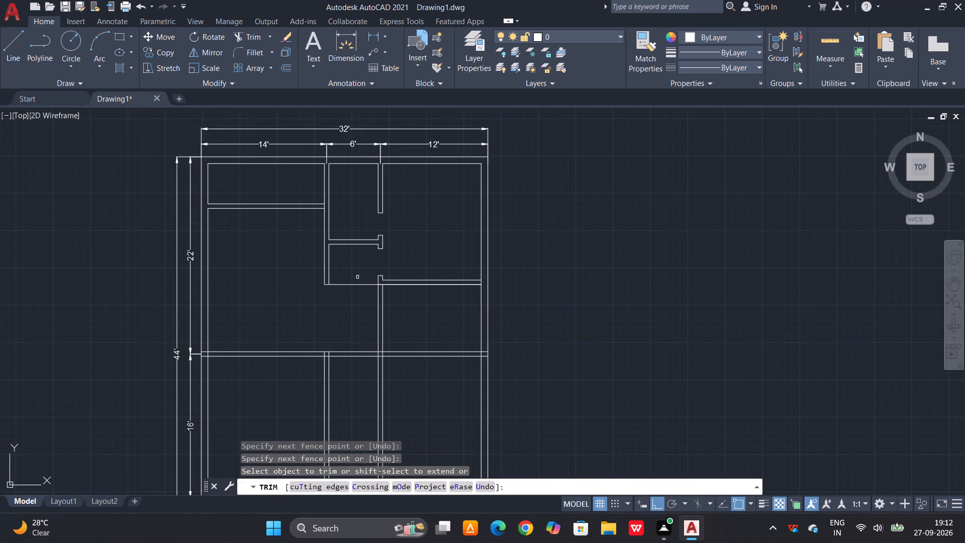
Trim the extended line out of the middle bay and from within the second partition.
left_click_drag(357, 277, 356, 282)
left_click(344, 309)
scroll(379, 290, "up", 4)
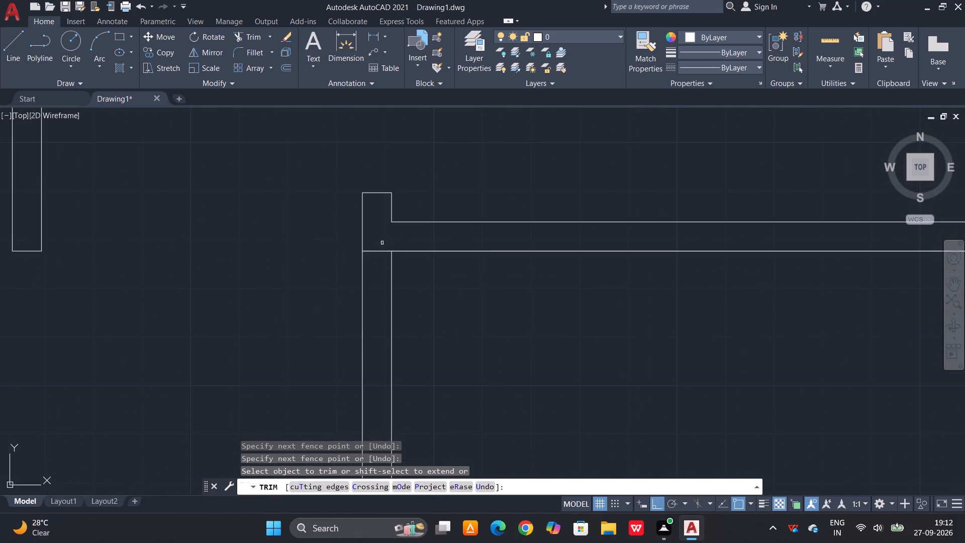
left_click_drag(382, 243, 377, 251)
left_click(371, 277)
Trim the first partition's leftover stubs from within the full-width horizontal wall at 22'.
scroll(402, 211, "down", 3)
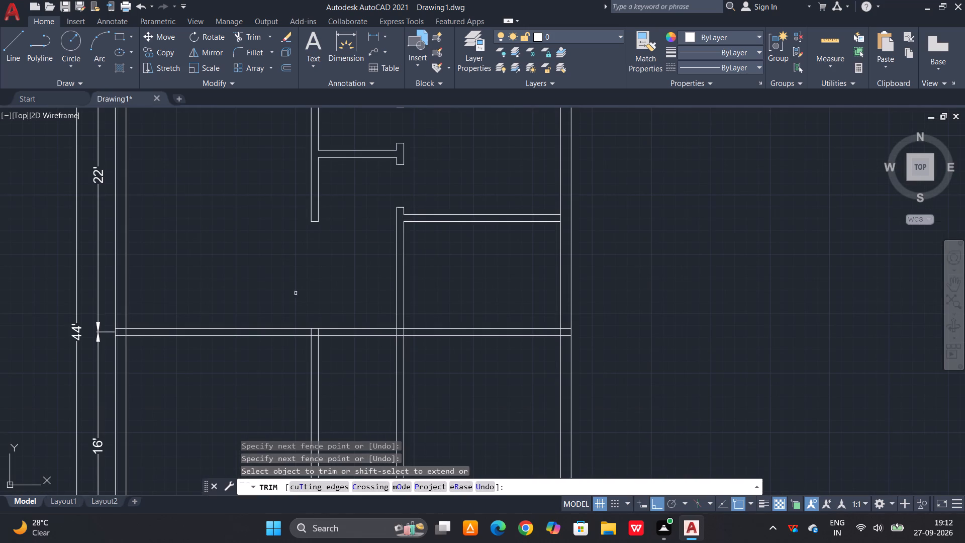
scroll(340, 338, "up", 3)
left_click_drag(260, 307, 254, 306)
left_click(202, 311)
scroll(354, 324, "down", 3)
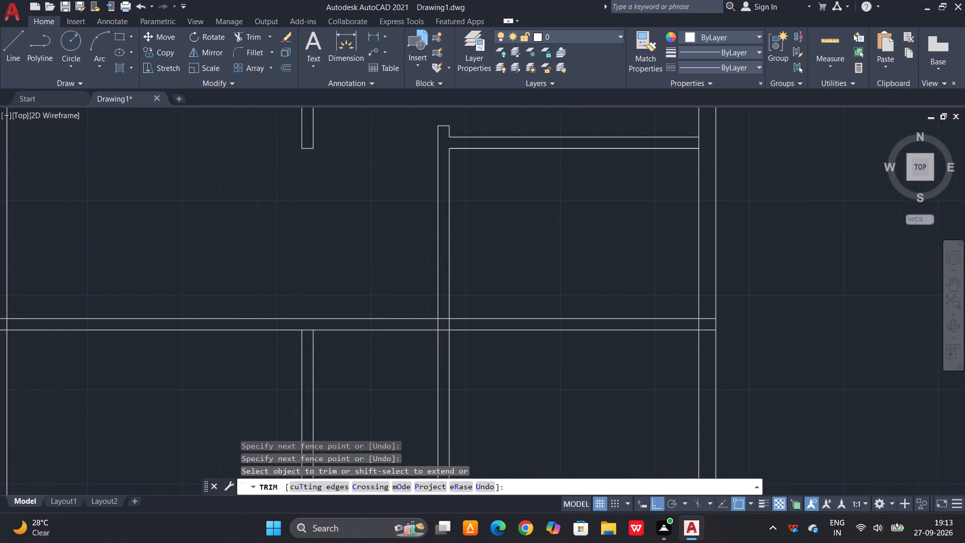
scroll(355, 347, "down", 1)
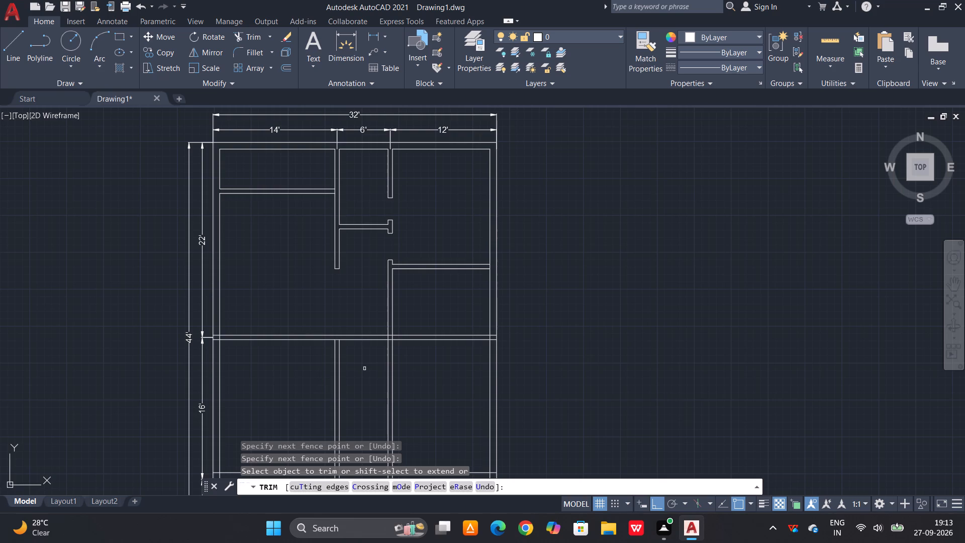
Erase both faces of the first partition below the full-width horizontal wall at 22'.
key("Escape")
left_click_drag(366, 365, 358, 367)
left_click(315, 380)
key("Delete")
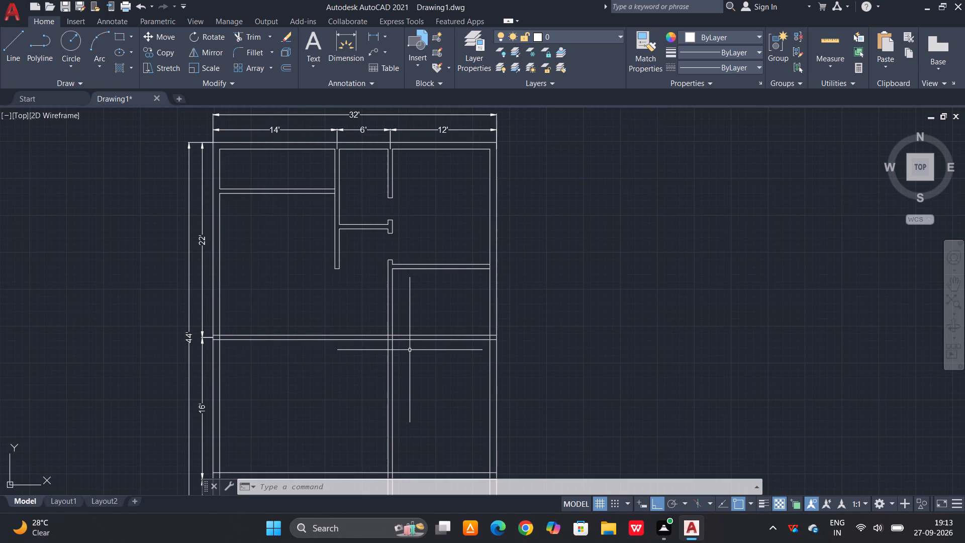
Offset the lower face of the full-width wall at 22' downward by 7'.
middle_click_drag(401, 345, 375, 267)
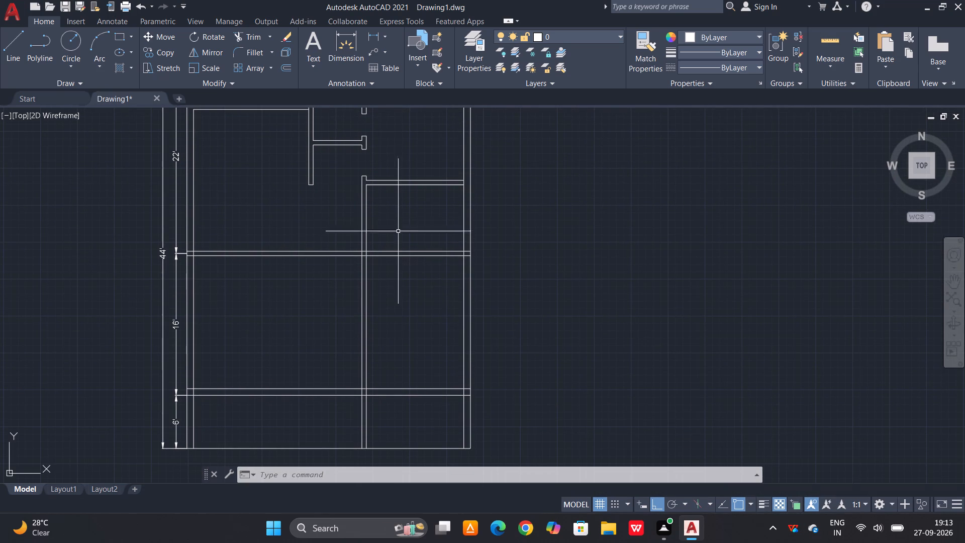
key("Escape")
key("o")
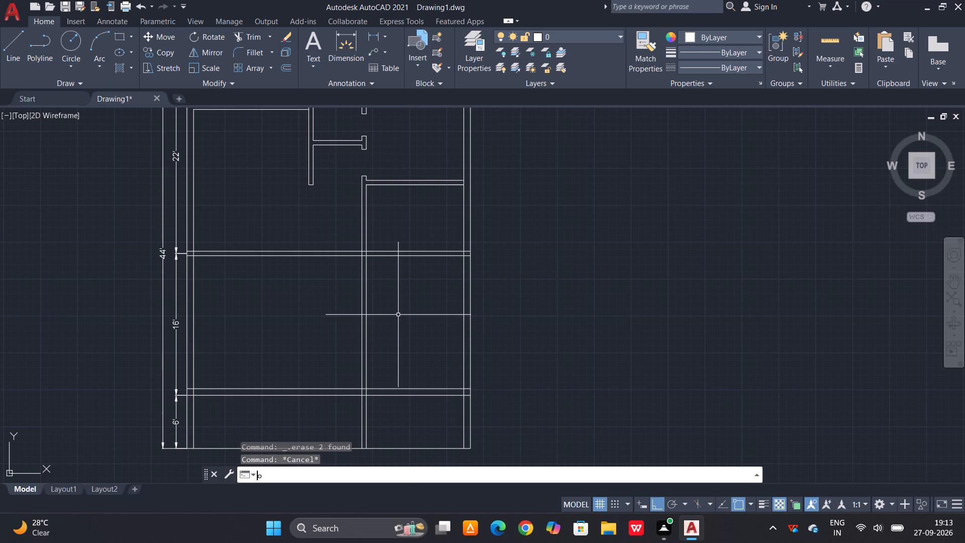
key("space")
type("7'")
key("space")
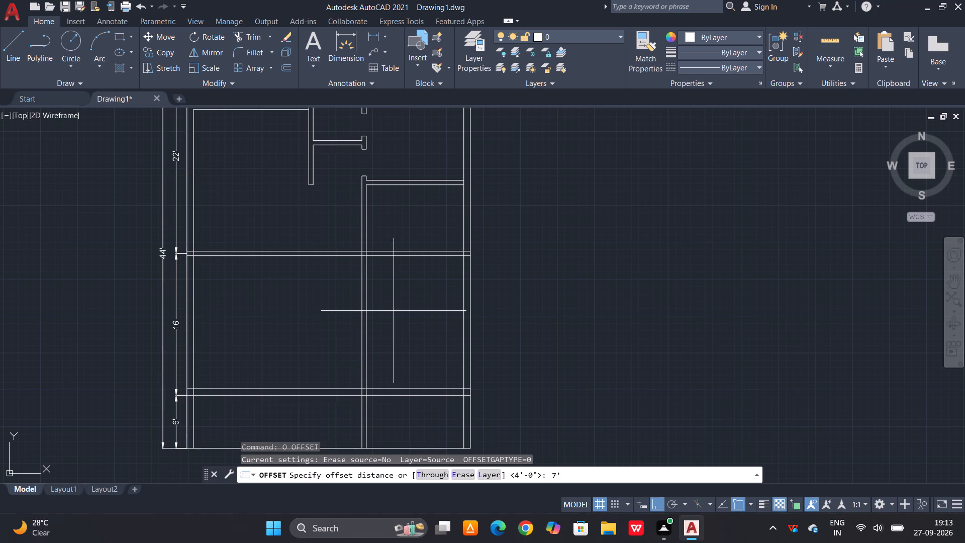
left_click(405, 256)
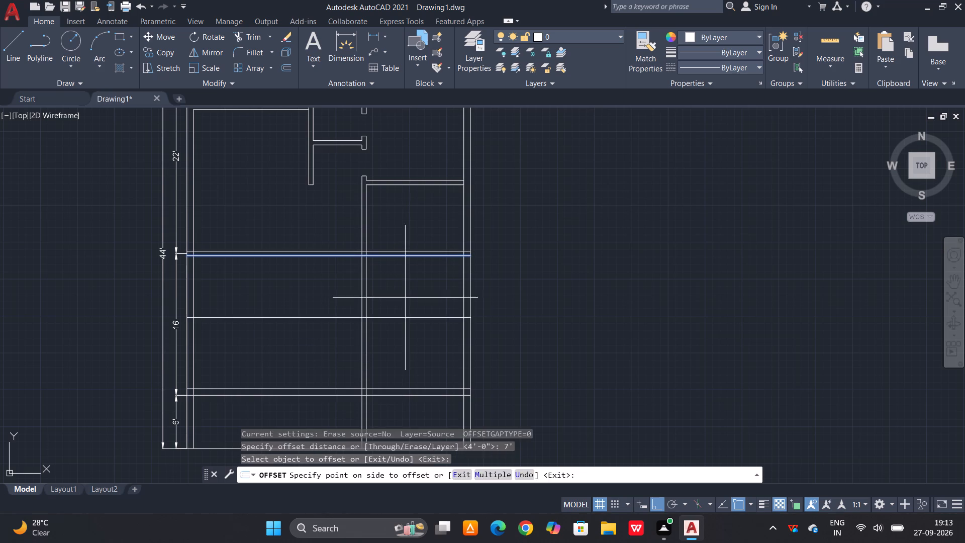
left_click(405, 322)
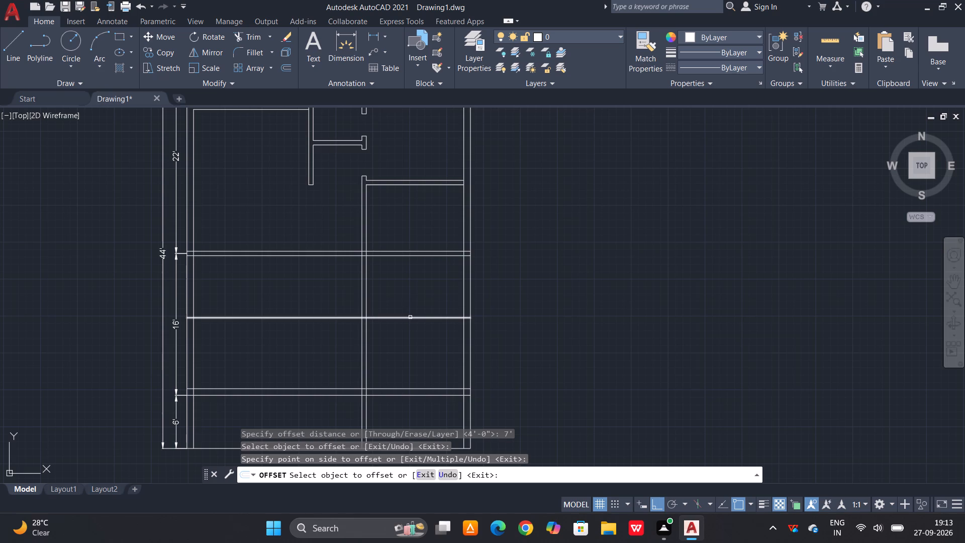
Trim the horizontal wall between the 16' and 6' sections out of the 12' bay and from within the east outer wall.
scroll(423, 307, "down", 1)
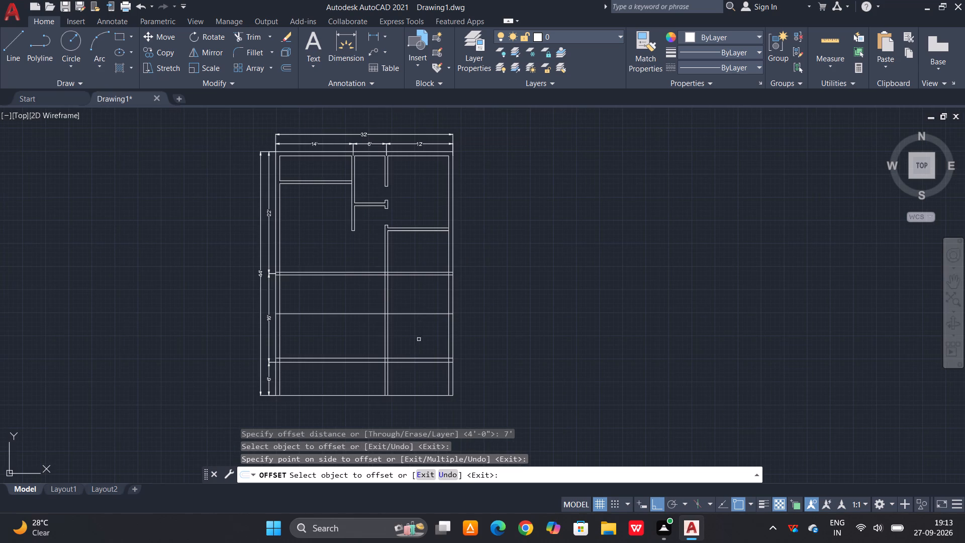
scroll(411, 374, "up", 2)
key("Escape")
type("tr")
key("space")
key("space")
left_click_drag(431, 292, 432, 306)
left_click(413, 359)
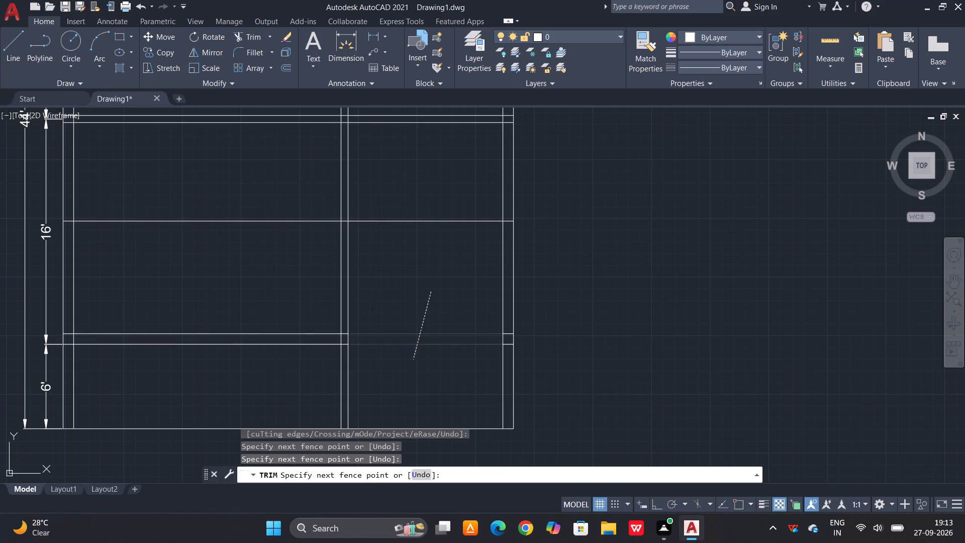
scroll(438, 310, "down", 1)
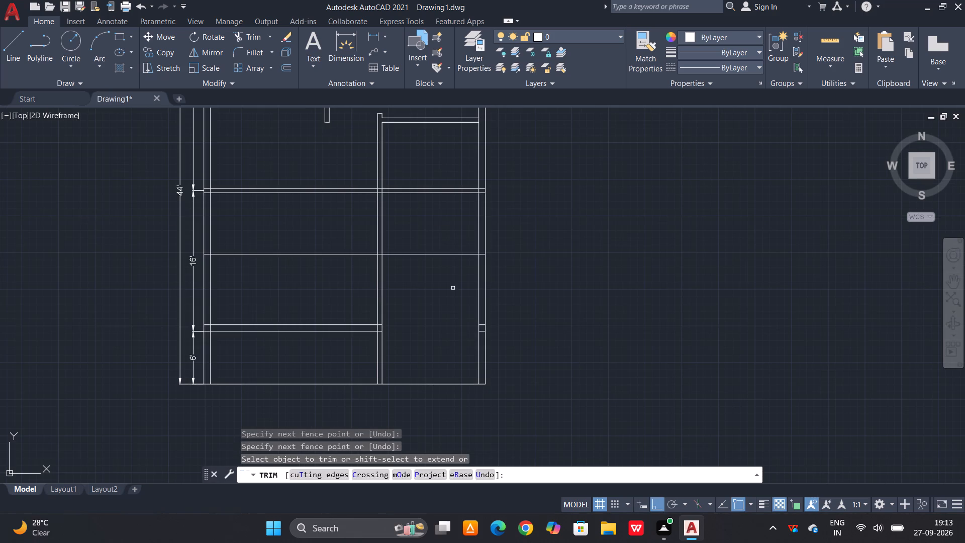
scroll(466, 324, "up", 2)
left_click(501, 319)
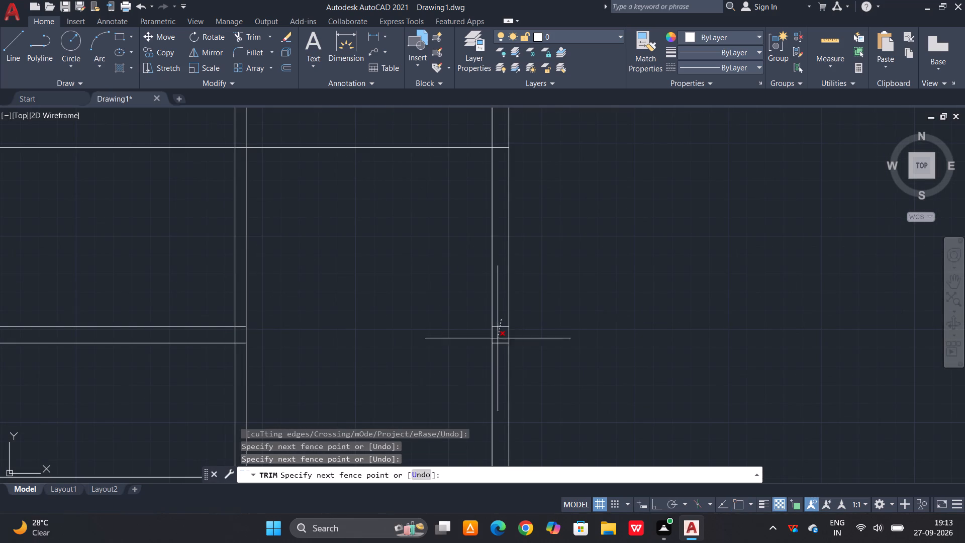
left_click(496, 350)
key("Escape")
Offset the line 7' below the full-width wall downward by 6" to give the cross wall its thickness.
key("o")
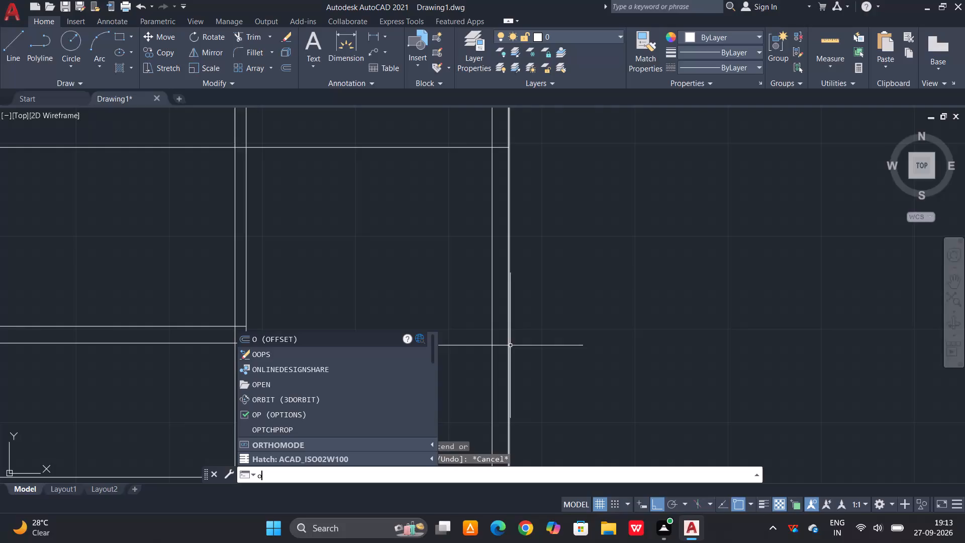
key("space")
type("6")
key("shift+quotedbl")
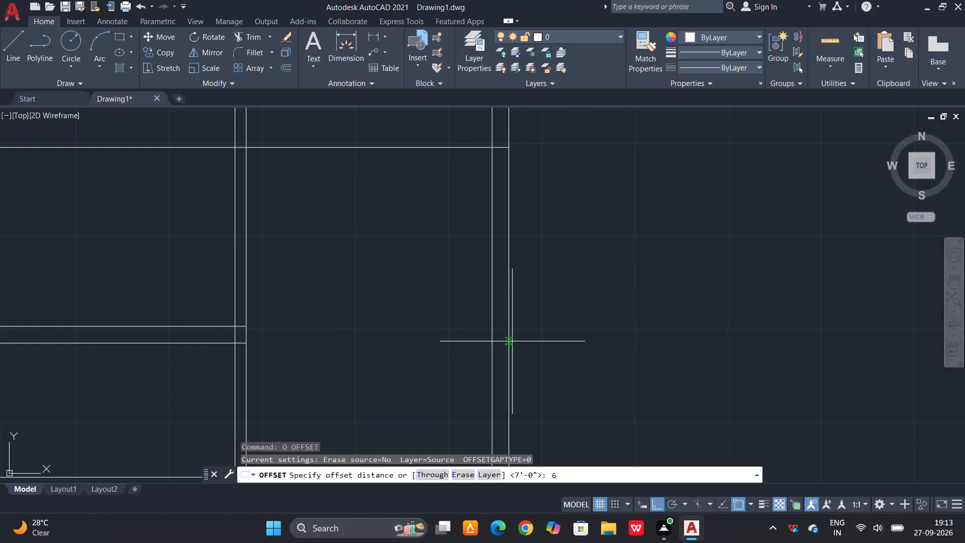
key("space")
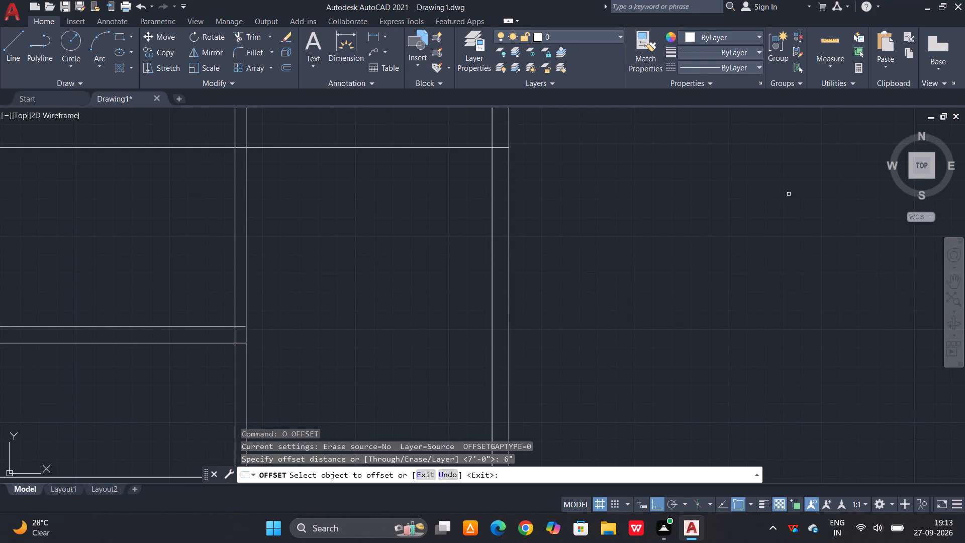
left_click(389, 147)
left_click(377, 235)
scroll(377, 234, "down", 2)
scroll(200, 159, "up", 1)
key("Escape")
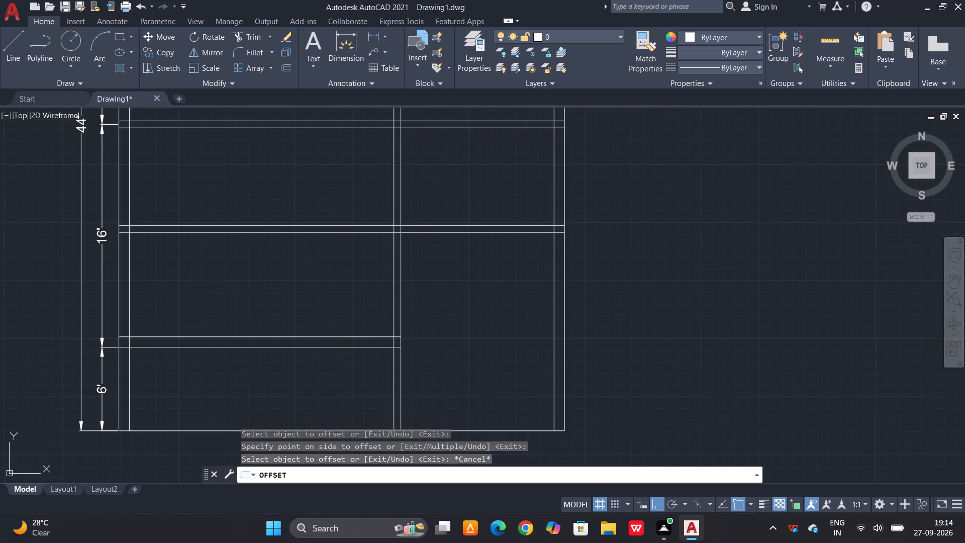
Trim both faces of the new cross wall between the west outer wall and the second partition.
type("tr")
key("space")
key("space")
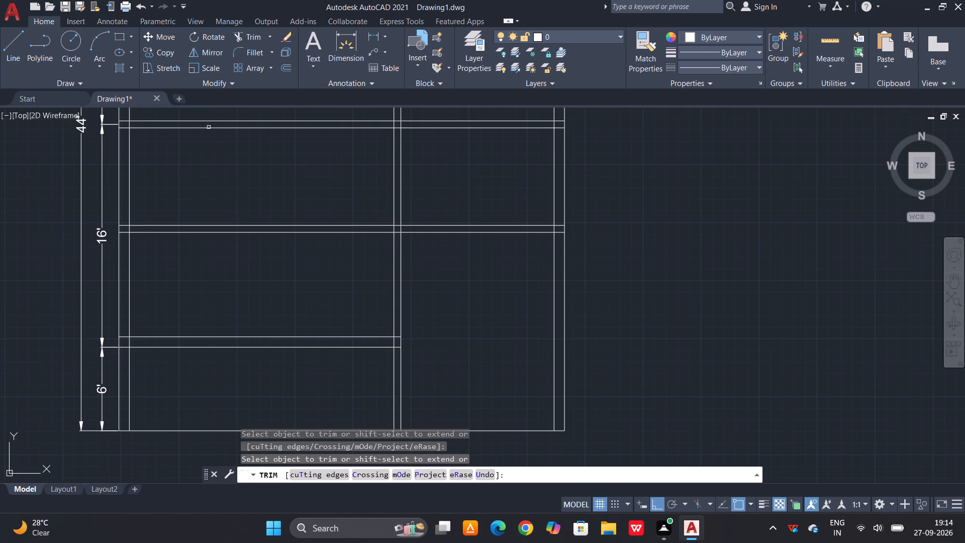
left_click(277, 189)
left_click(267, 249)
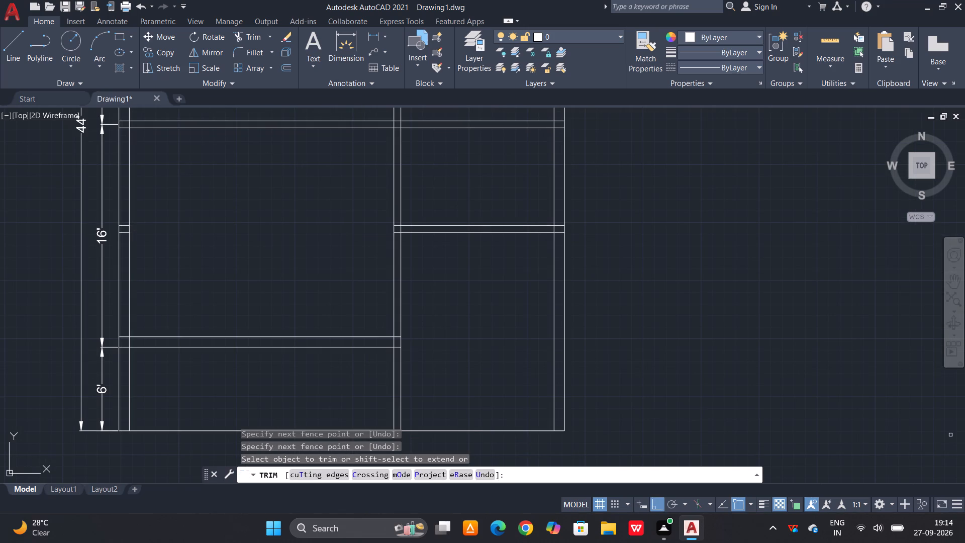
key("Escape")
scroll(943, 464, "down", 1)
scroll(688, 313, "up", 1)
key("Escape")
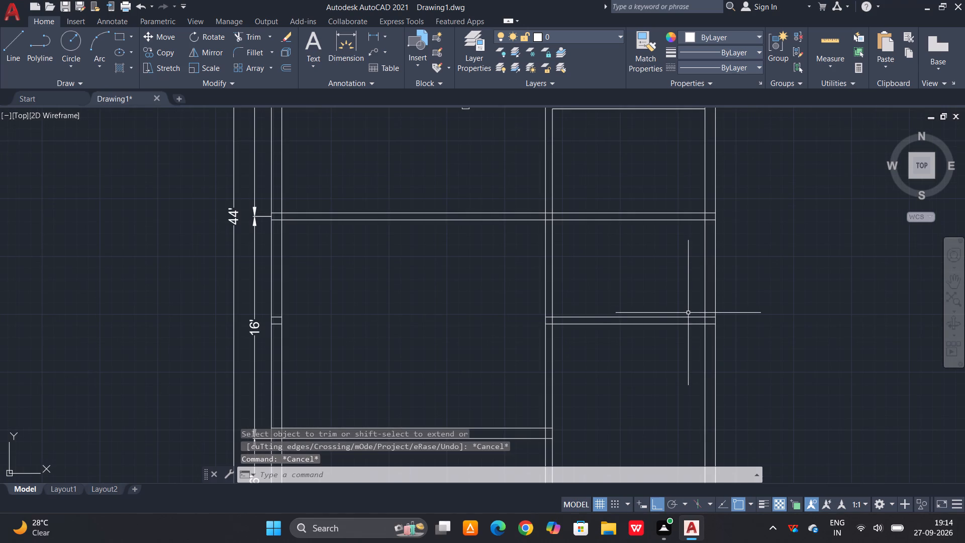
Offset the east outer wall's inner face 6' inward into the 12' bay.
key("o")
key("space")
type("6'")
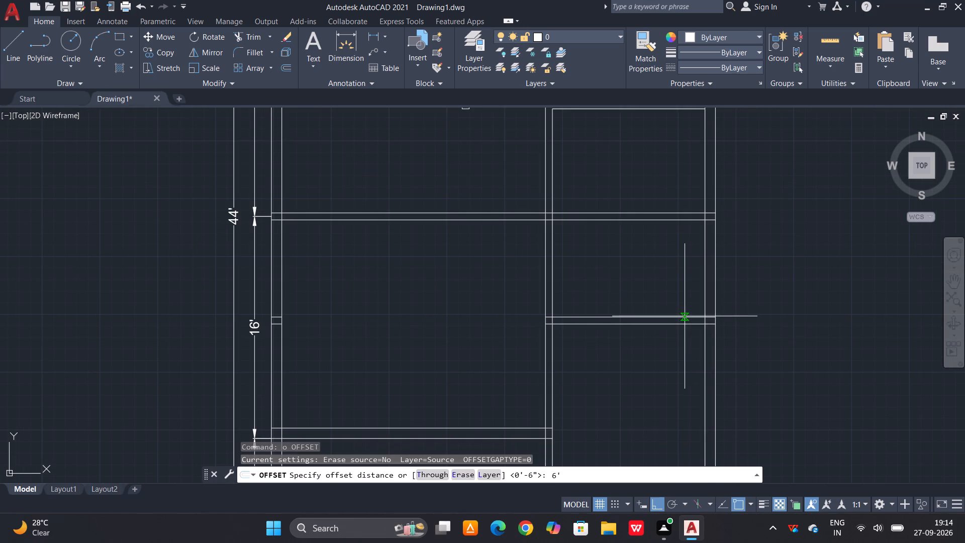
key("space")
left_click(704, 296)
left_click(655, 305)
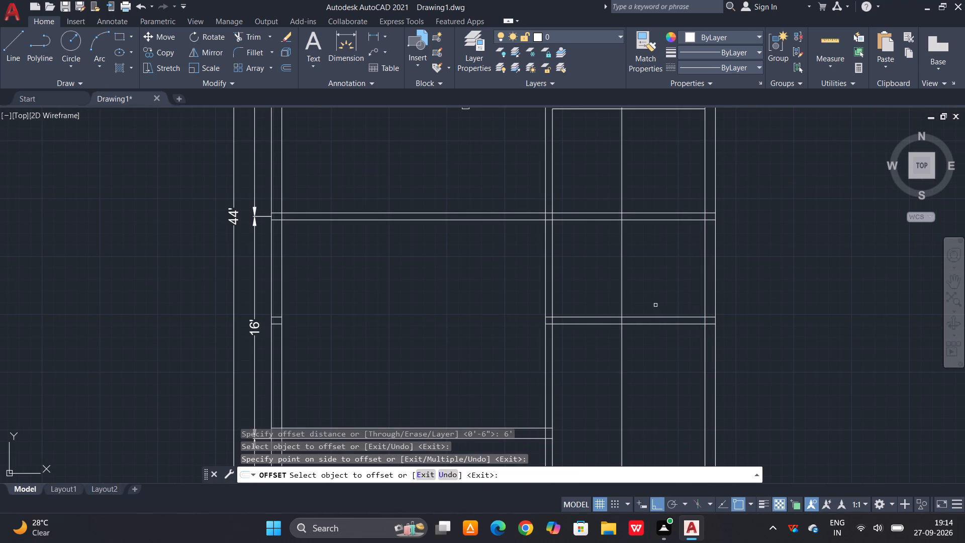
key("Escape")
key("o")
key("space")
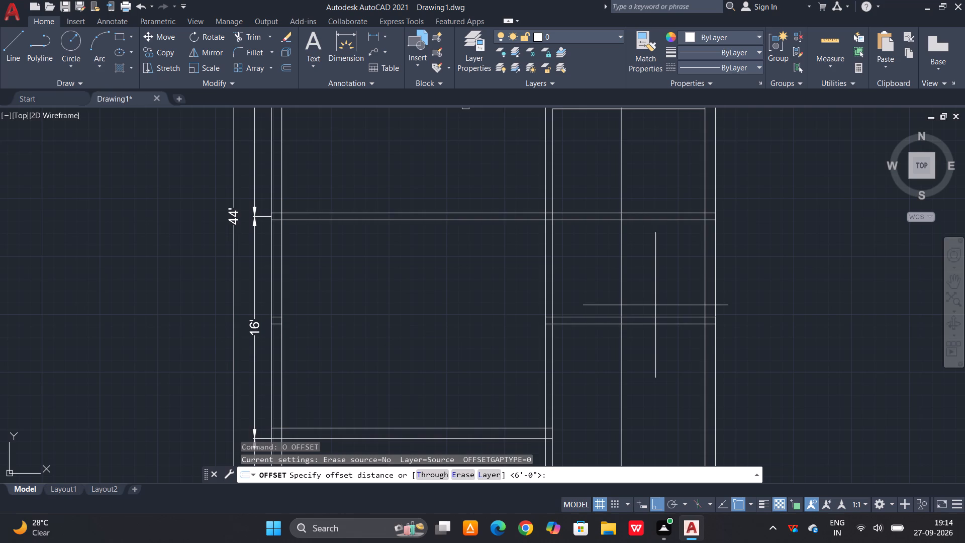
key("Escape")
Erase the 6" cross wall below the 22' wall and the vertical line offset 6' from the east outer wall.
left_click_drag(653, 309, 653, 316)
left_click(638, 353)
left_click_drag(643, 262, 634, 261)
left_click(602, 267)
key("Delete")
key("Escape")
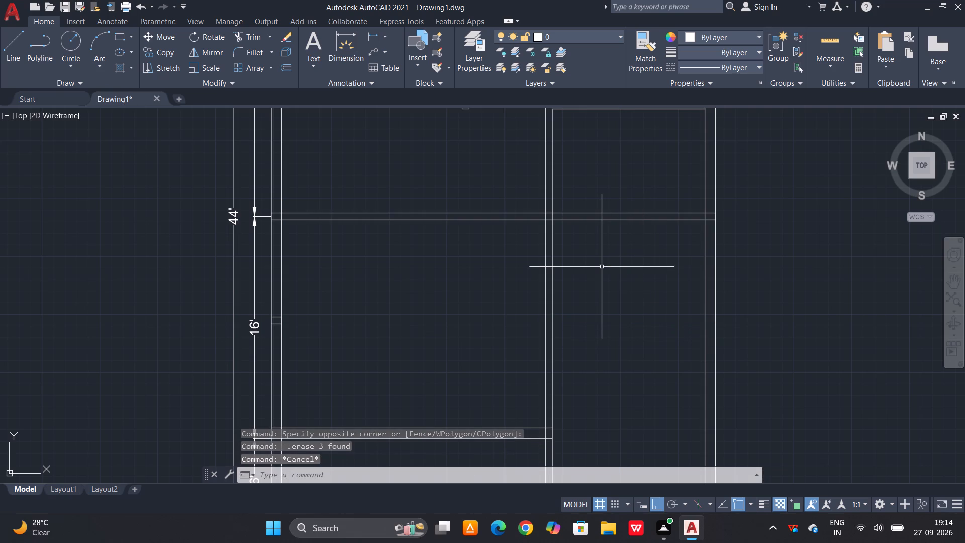
Offset the lower face of the full-width wall at 22' downward by 6'.
type("o 6'")
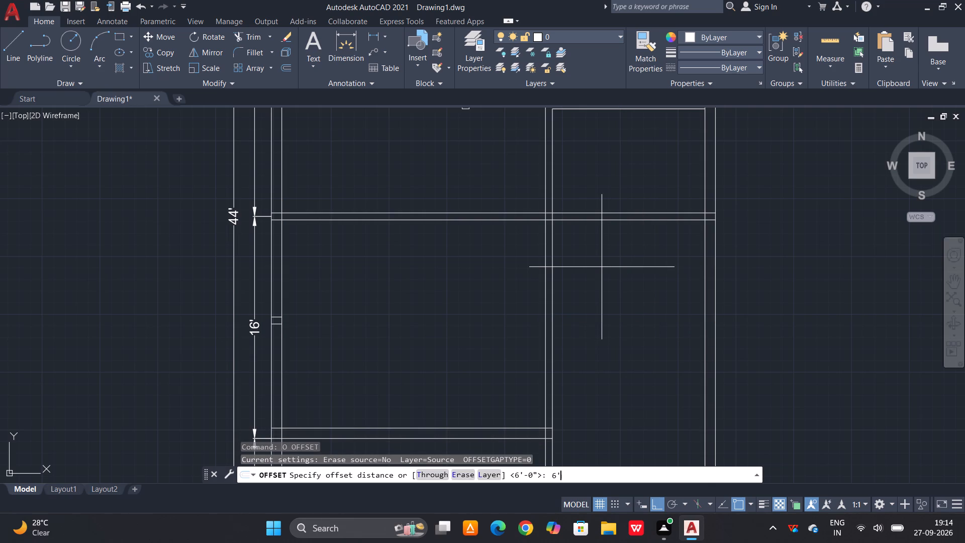
key("space")
left_click(626, 220)
left_click(616, 296)
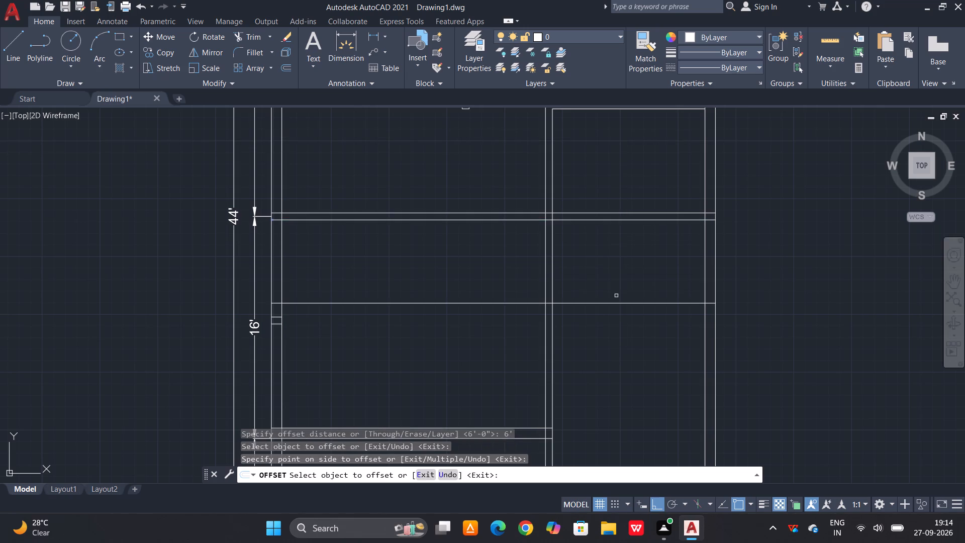
key("F1")
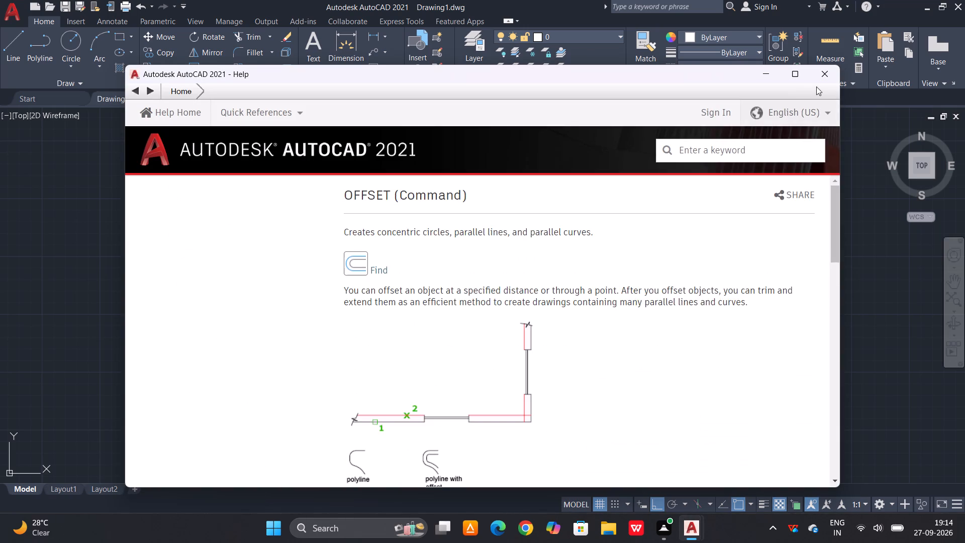
left_click(829, 74)
key("Escape")
Offset the east outer wall's inner face 7' inward into the 12' bay.
key("o")
key("space")
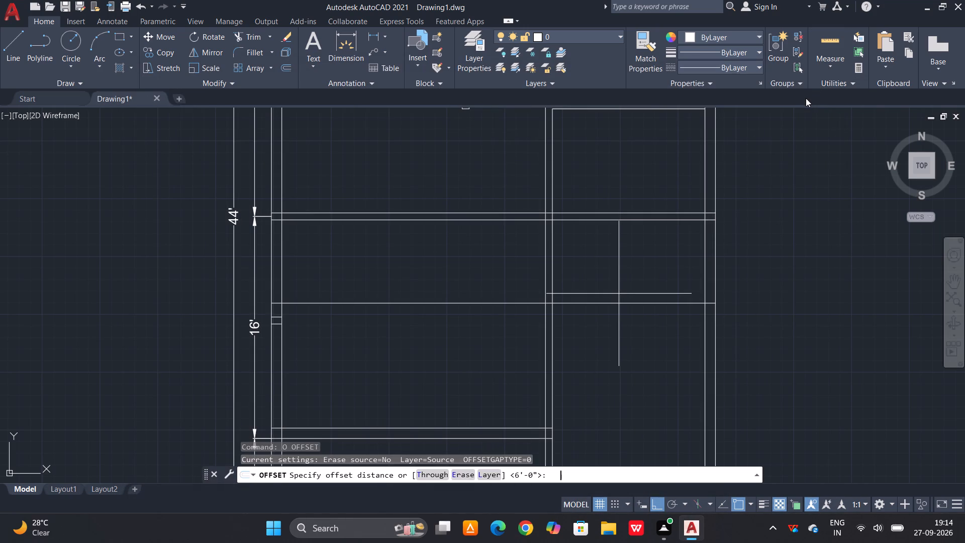
type("7'")
key("space")
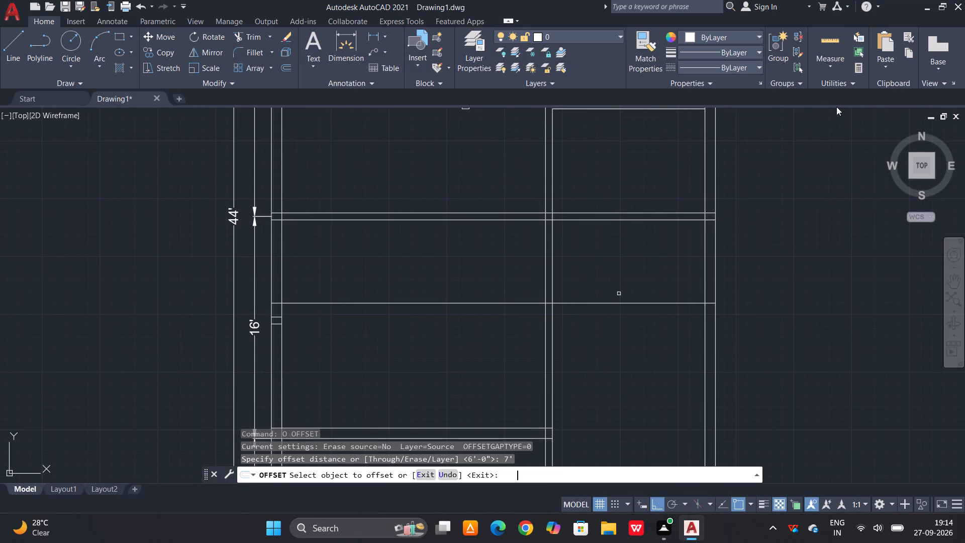
left_click(704, 275)
left_click(661, 287)
key("Escape")
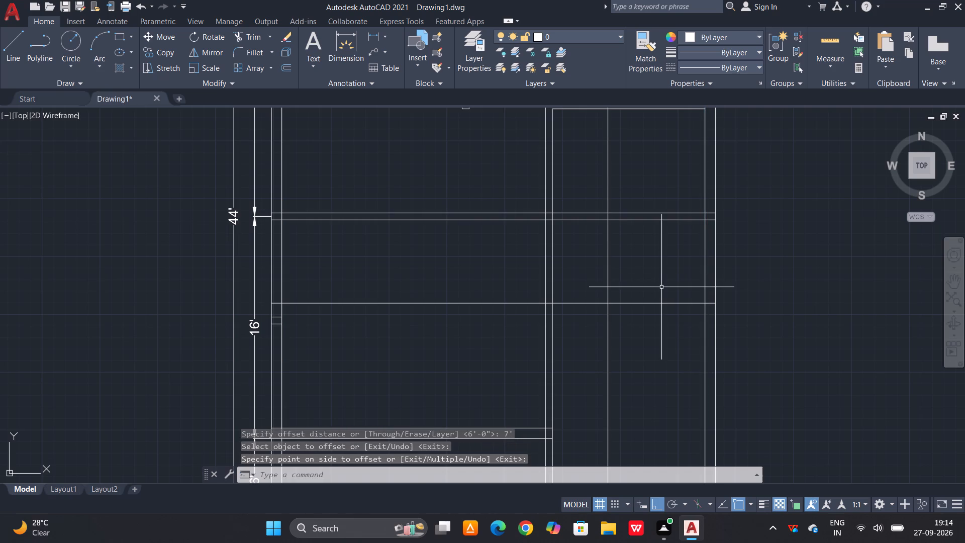
Trim the new vertical line between the 12' bay's cross wall and the full-width wall at 22'.
type("tr")
key("space")
key("space")
left_click(636, 182)
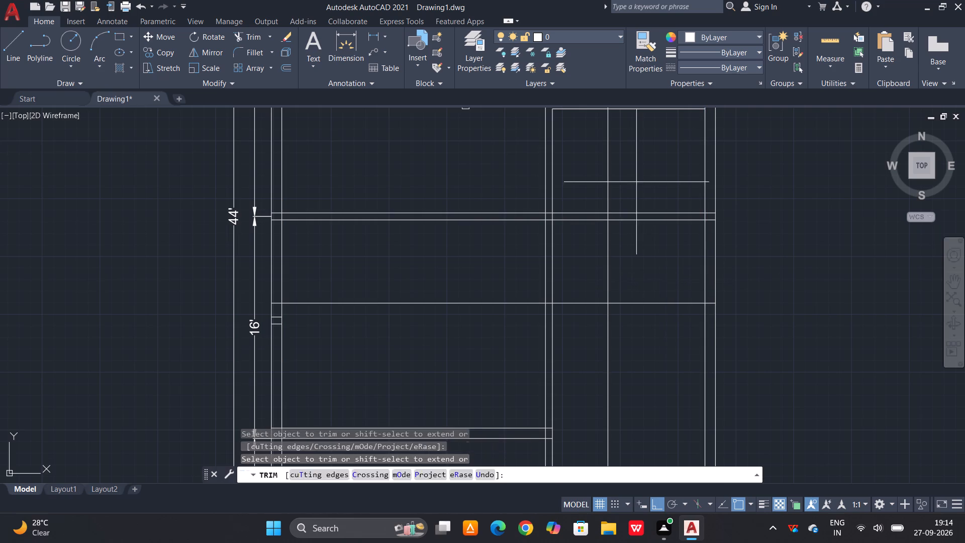
left_click(599, 180)
Trim the new horizontal line west of the second partition and clear the leftover stubs inside the west outer wall.
left_click(514, 299)
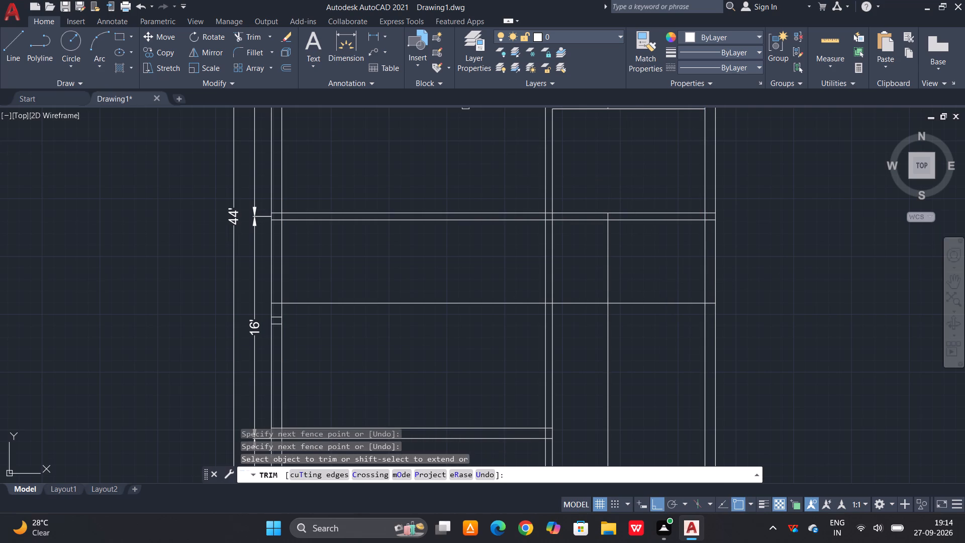
left_click(473, 328)
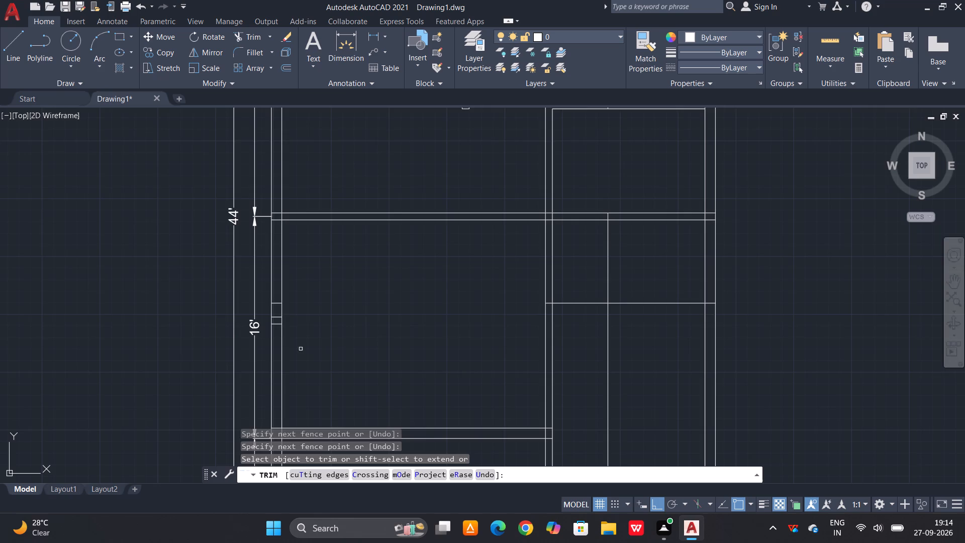
scroll(279, 343, "up", 3)
left_click_drag(260, 174, 260, 190)
left_click(260, 333)
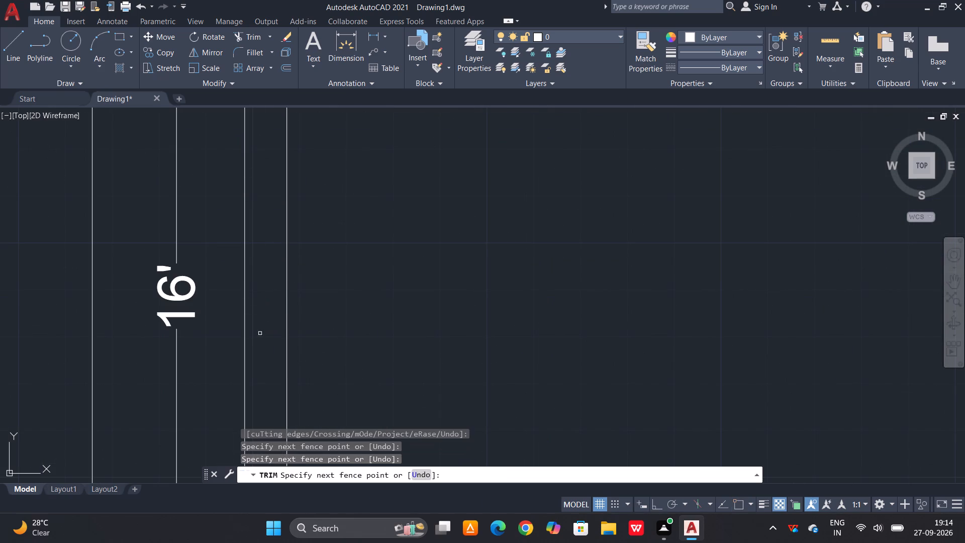
Trim the 22' wall's ends from within the west outer wall and open the outer wall's inner face at that junction.
scroll(264, 355, "down", 3)
scroll(261, 200, "up", 3)
left_click_drag(268, 285, 269, 290)
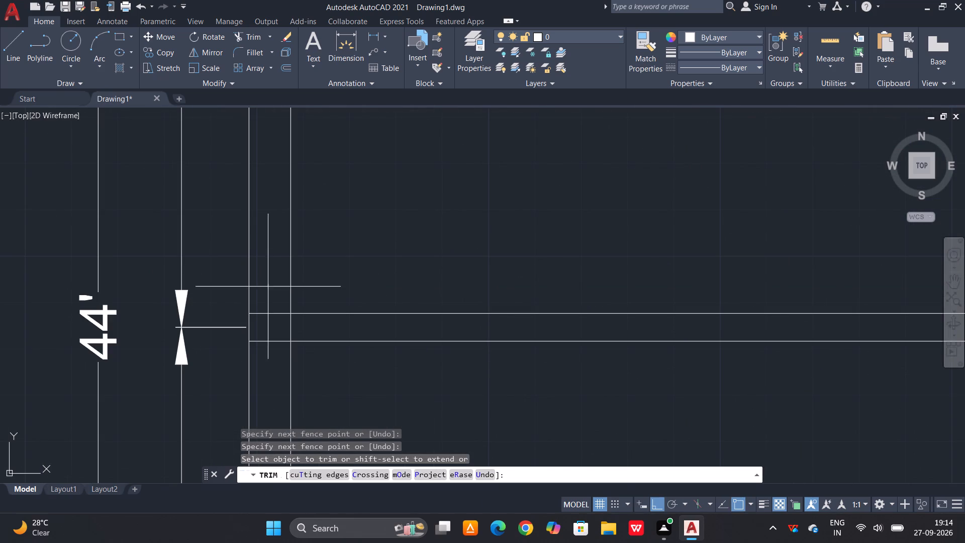
left_click_drag(269, 290, 271, 308)
left_click_drag(269, 376, 269, 311)
left_click(276, 333)
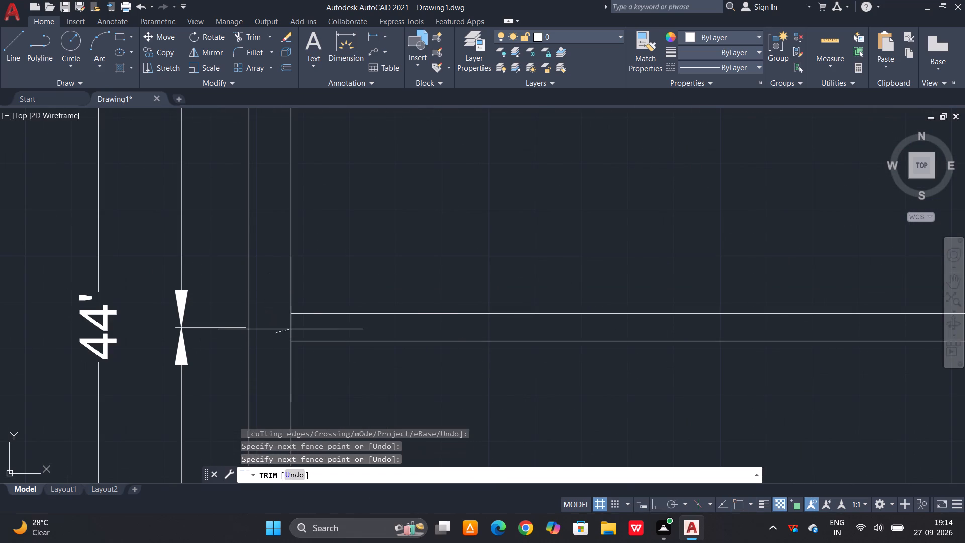
left_click(313, 328)
Open the west outer wall's inner face at the junction with the wall 6' above the south edge, and trim that face south of it.
scroll(214, 273, "down", 3)
scroll(412, 238, "down", 2)
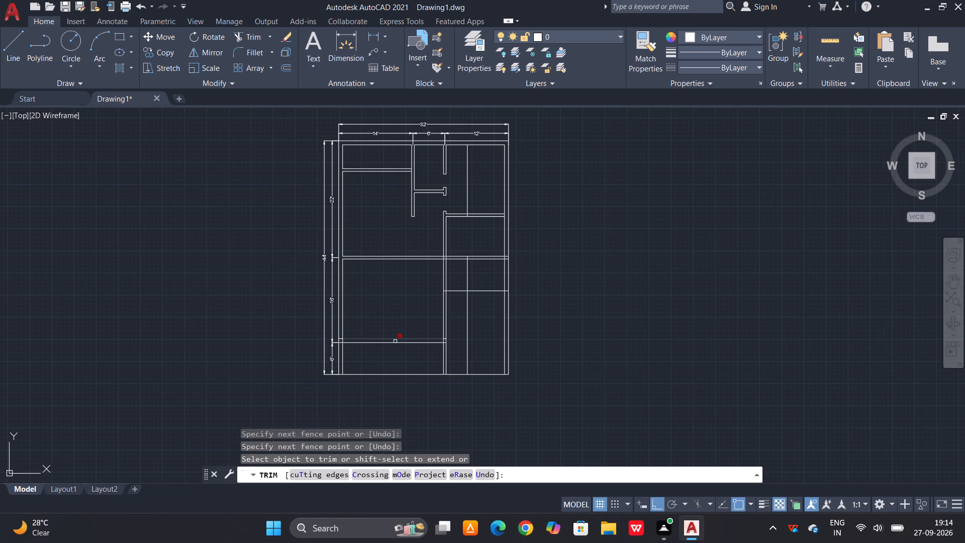
scroll(352, 340, "up", 6)
left_click(270, 331)
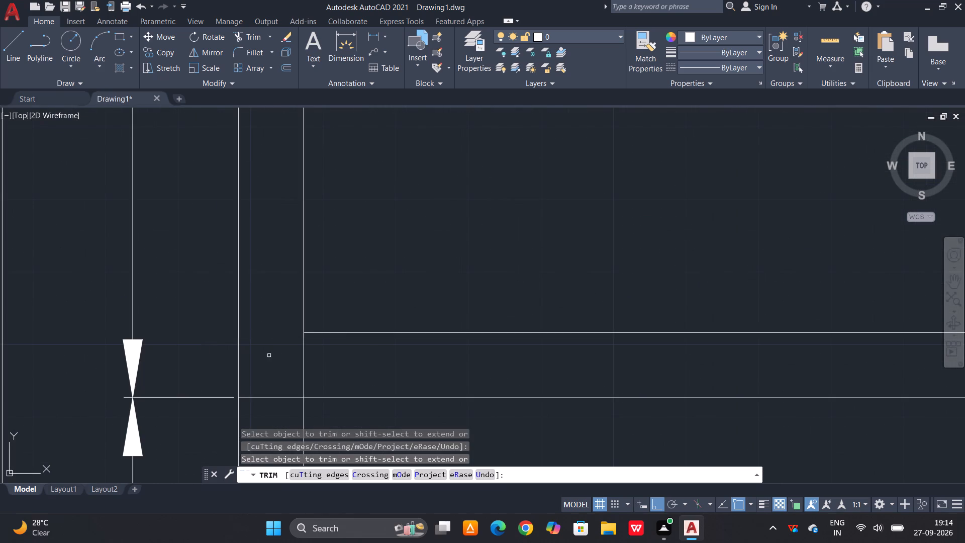
left_click_drag(284, 358, 308, 360)
left_click(347, 360)
scroll(244, 331, "down", 3)
scroll(336, 325, "down", 3)
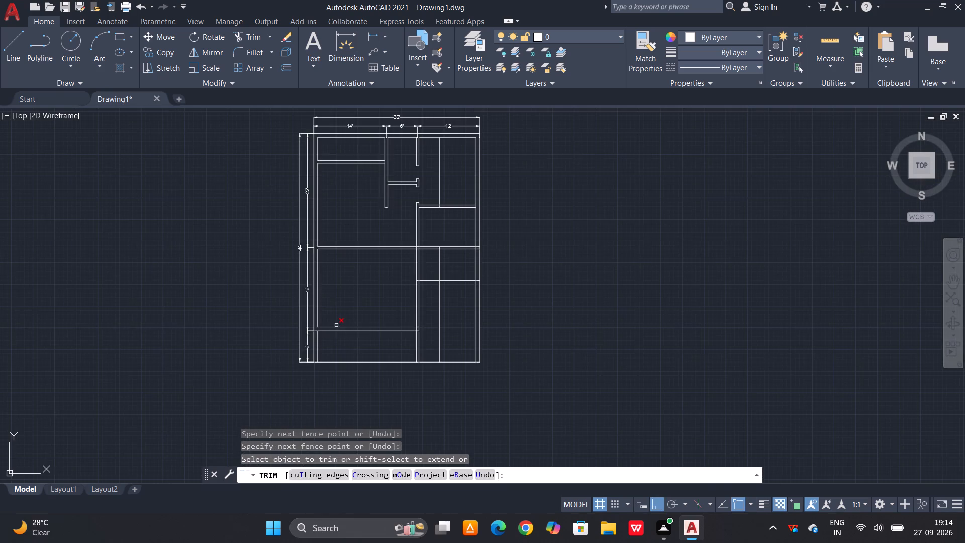
scroll(320, 341, "up", 4)
left_click(293, 349)
scroll(313, 326, "down", 4)
scroll(450, 271, "up", 2)
key("Escape")
key("Escape")
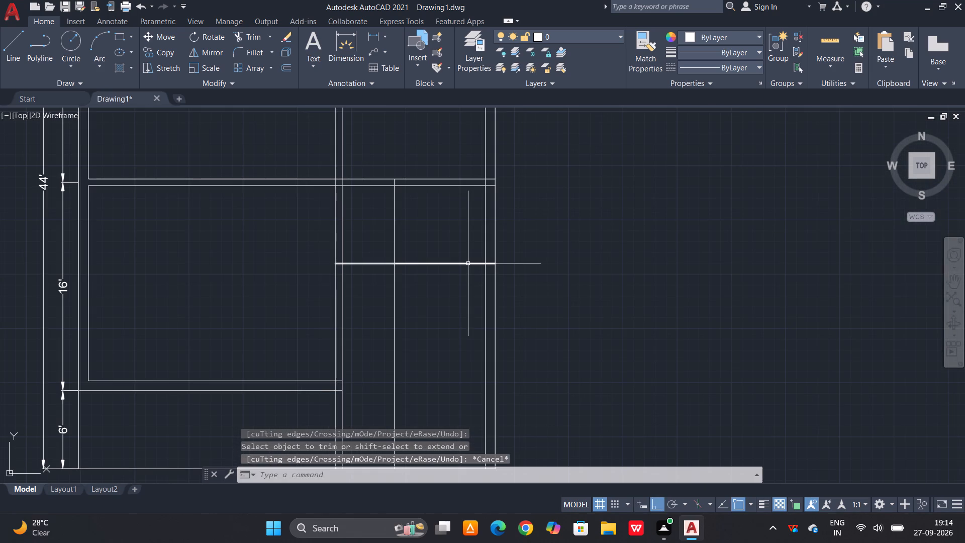
Offset the south 12' bay's horizontal line 6" southward and its vertical line 6" westward to form interior walls.
key("o")
key("space")
type("6")
key("apostrophe")
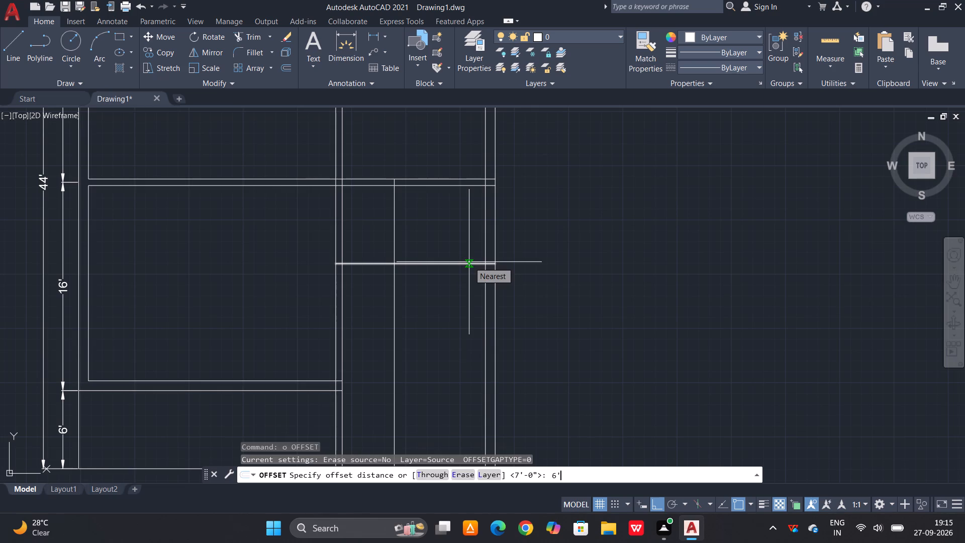
key("BackSpace")
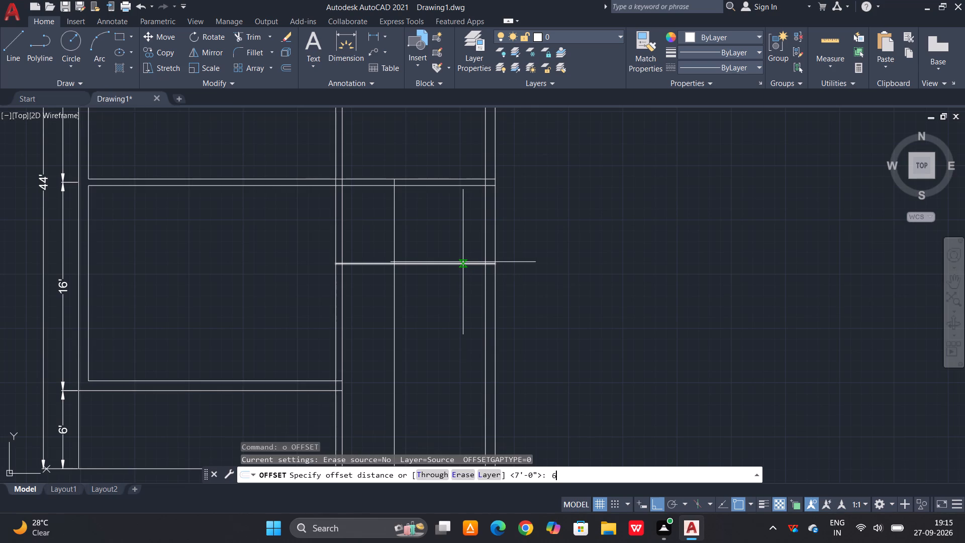
key("shift+quotedbl")
key("space")
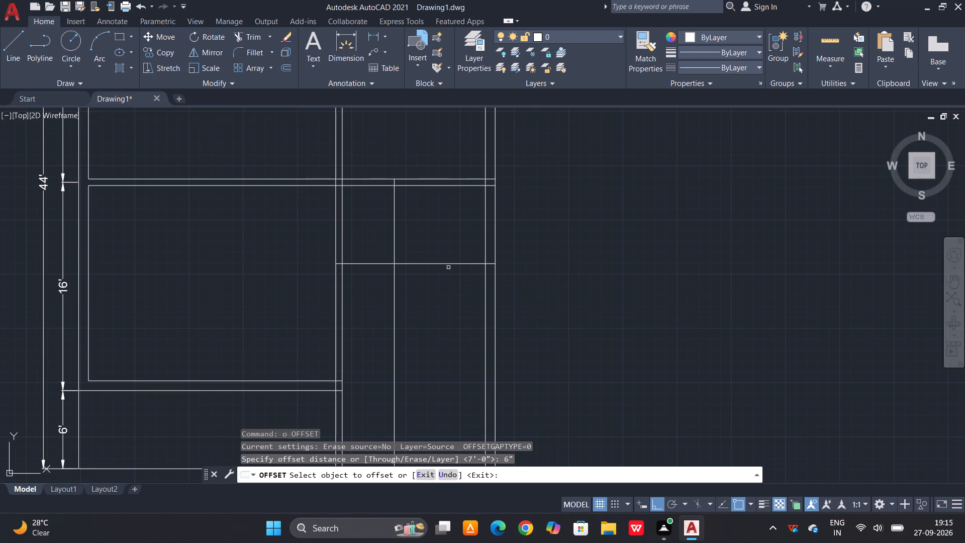
left_click(452, 263)
left_click(431, 312)
left_click(393, 250)
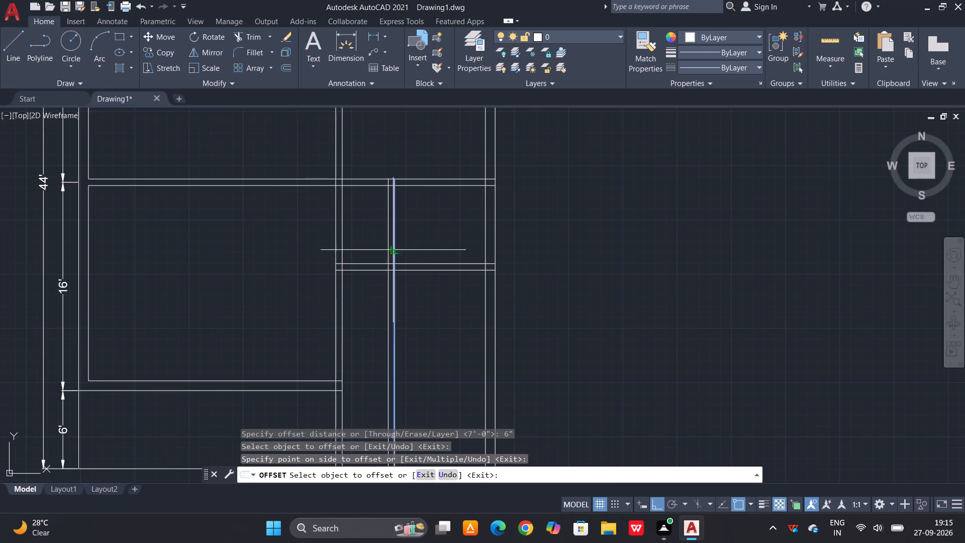
left_click(360, 245)
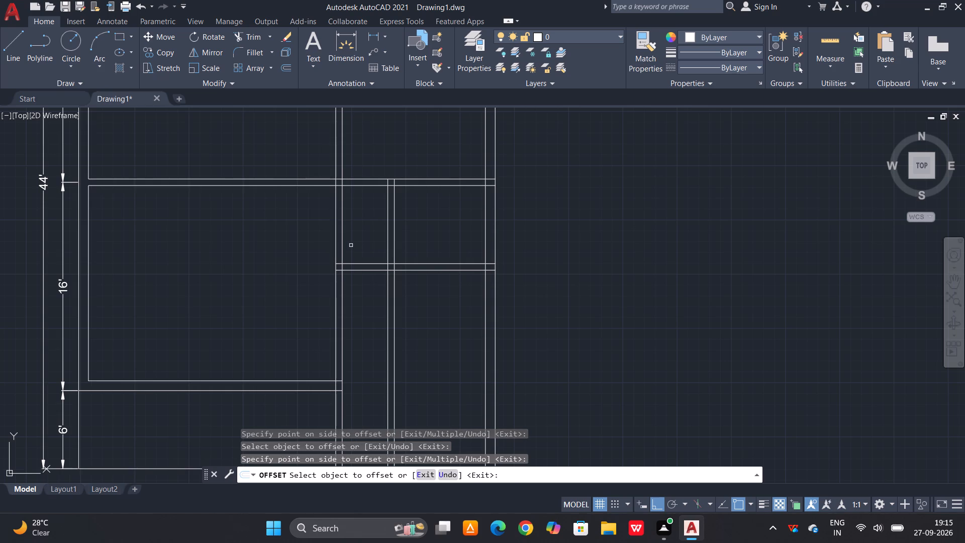
key("Escape")
Trim the horizontal wall pair between the second partition and the new vertical wall in the south 12' bay.
type("tr")
key("b")
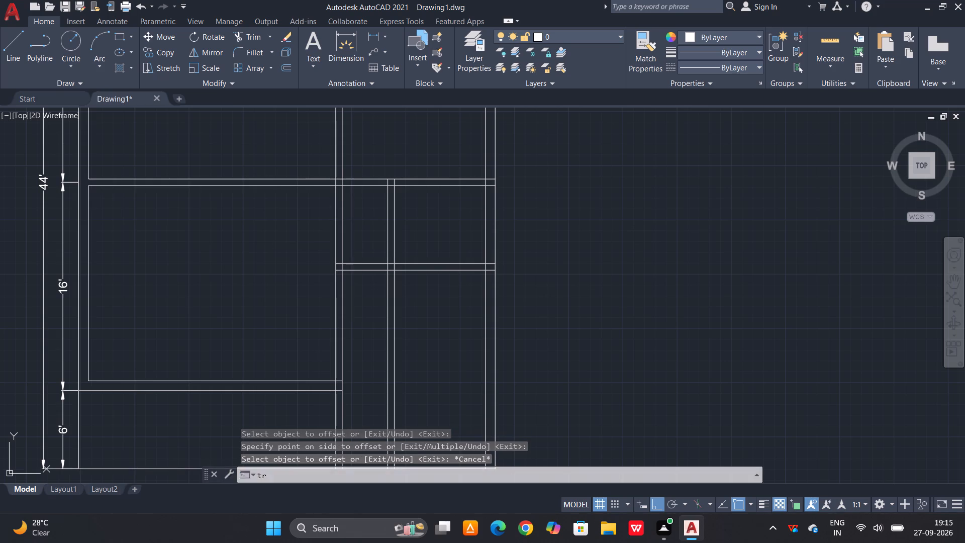
key("b")
key("Escape")
type("tr")
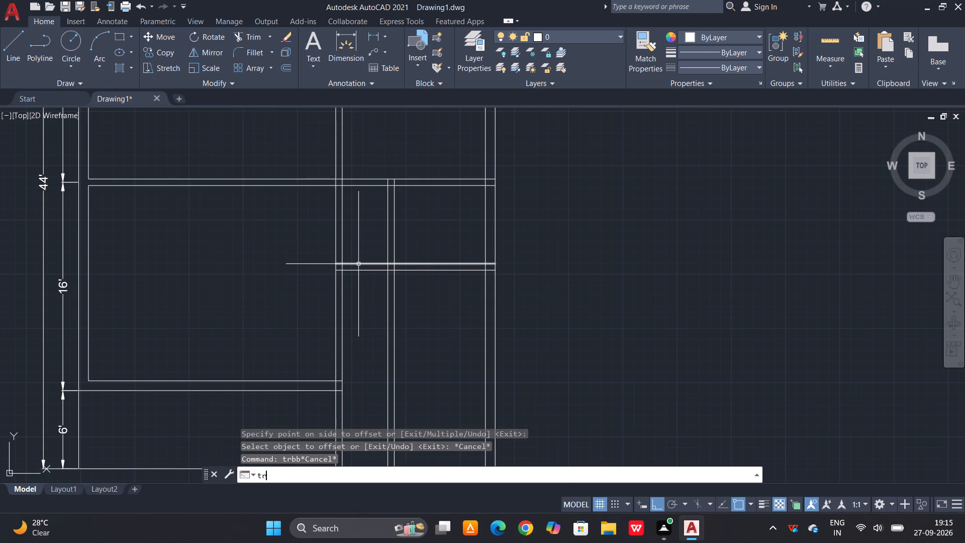
key("space")
key("space")
left_click(364, 256)
left_click(365, 285)
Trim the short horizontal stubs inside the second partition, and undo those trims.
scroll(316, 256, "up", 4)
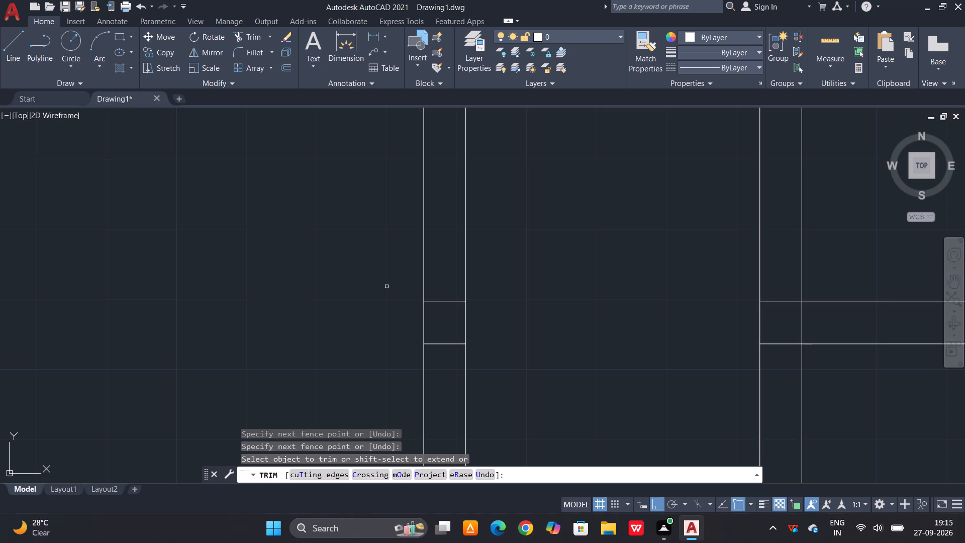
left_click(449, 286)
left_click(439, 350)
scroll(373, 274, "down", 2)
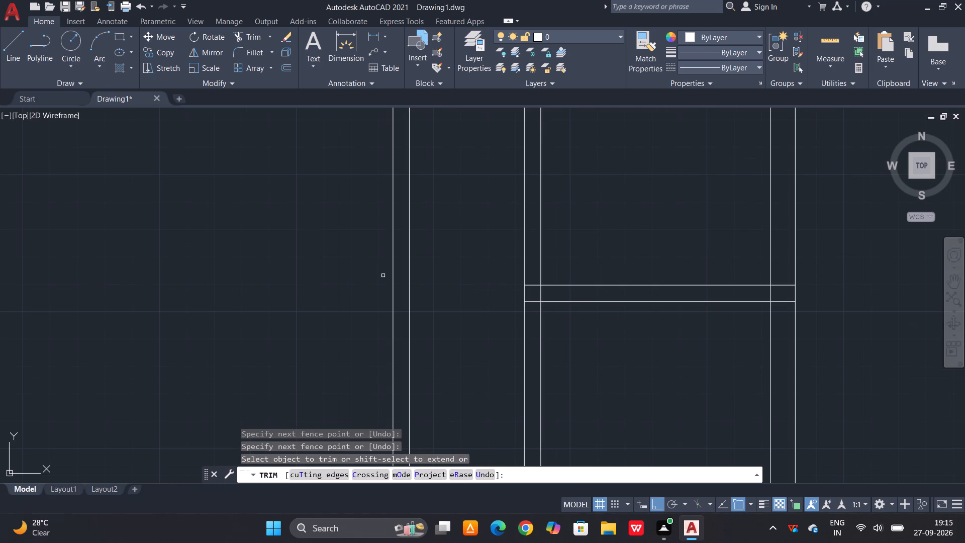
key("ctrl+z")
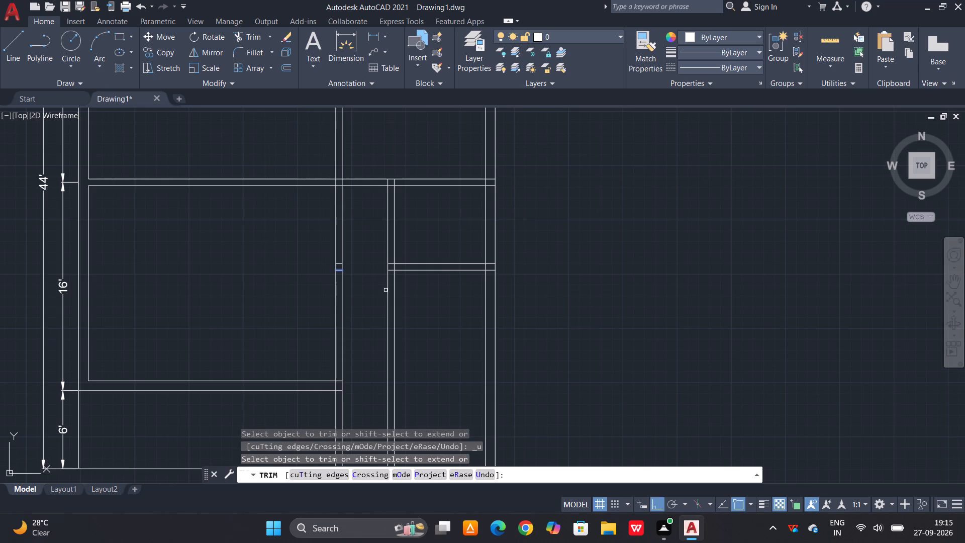
Trim the south bay cross wall's ends inside the east outer wall and open the outer wall's inner face between its lines.
scroll(475, 264, "up", 3)
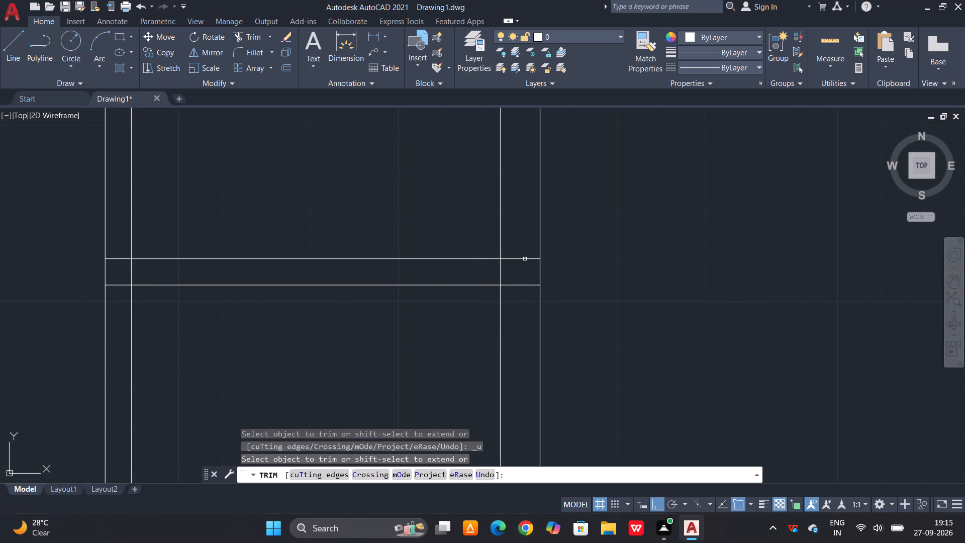
left_click_drag(531, 243, 528, 266)
left_click(512, 314)
double_click(510, 265)
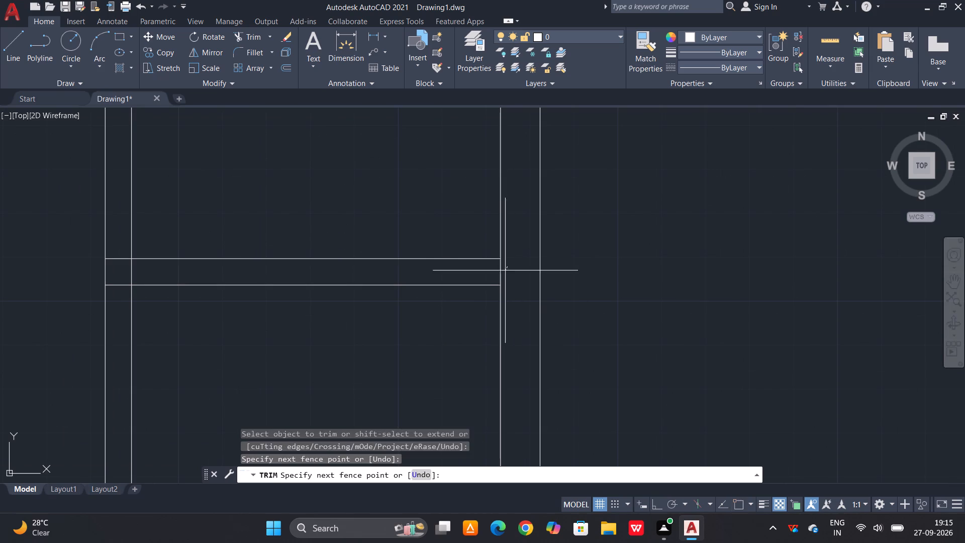
left_click(481, 274)
Trim the 22' wall's ends inside the east outer wall and open the outer wall's inner face at that junction.
scroll(491, 358, "down", 3)
scroll(500, 226, "up", 3)
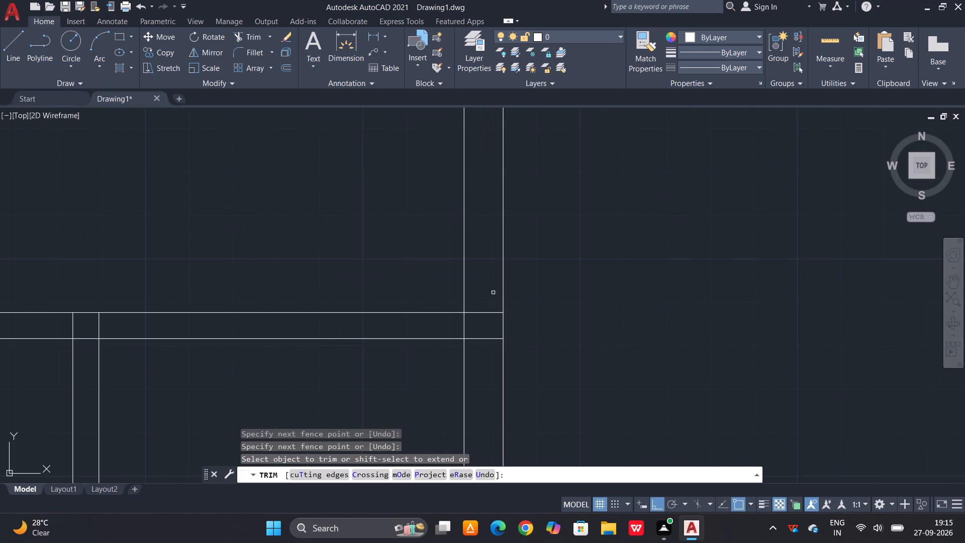
left_click_drag(493, 293, 492, 299)
left_click(481, 355)
left_click(476, 329)
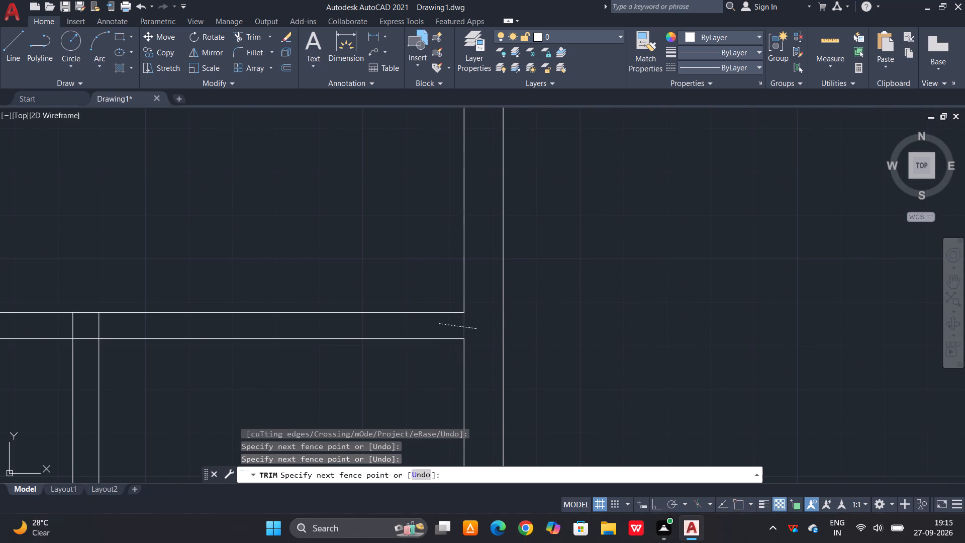
left_click(438, 324)
Trim the new vertical wall's ends within the 22' wall and open that wall's south face at the T-junction.
scroll(482, 276, "down", 3)
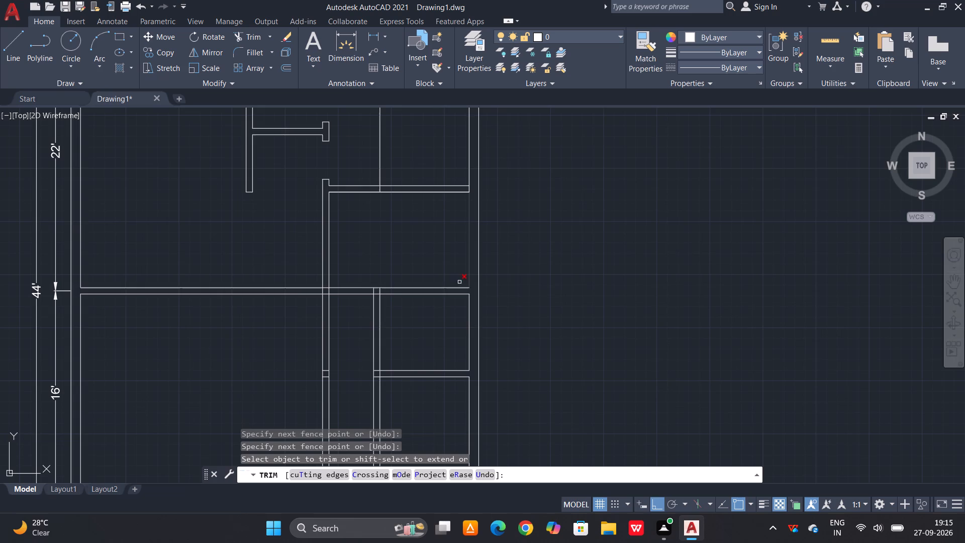
scroll(379, 310, "up", 4)
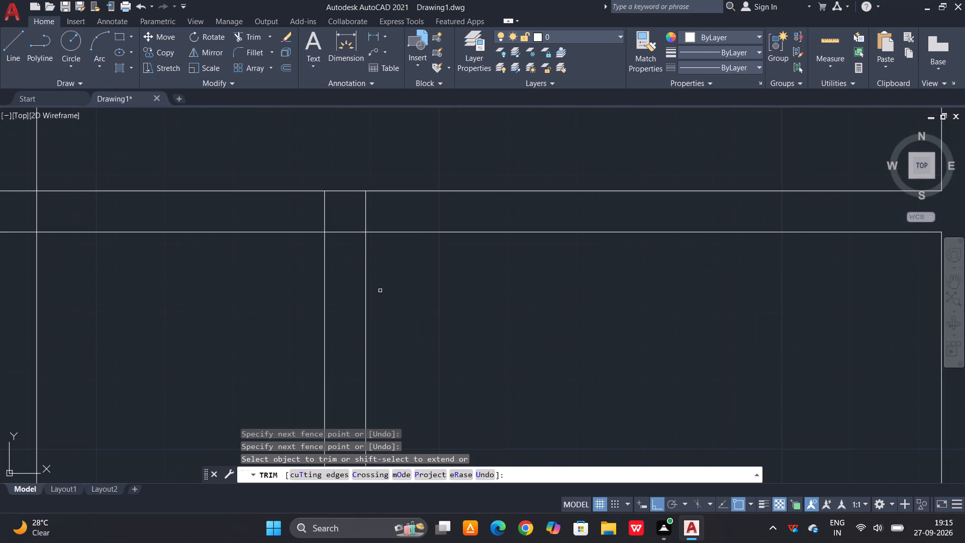
left_click_drag(379, 210, 373, 210)
left_click_drag(285, 217, 296, 224)
left_click_drag(352, 224, 352, 235)
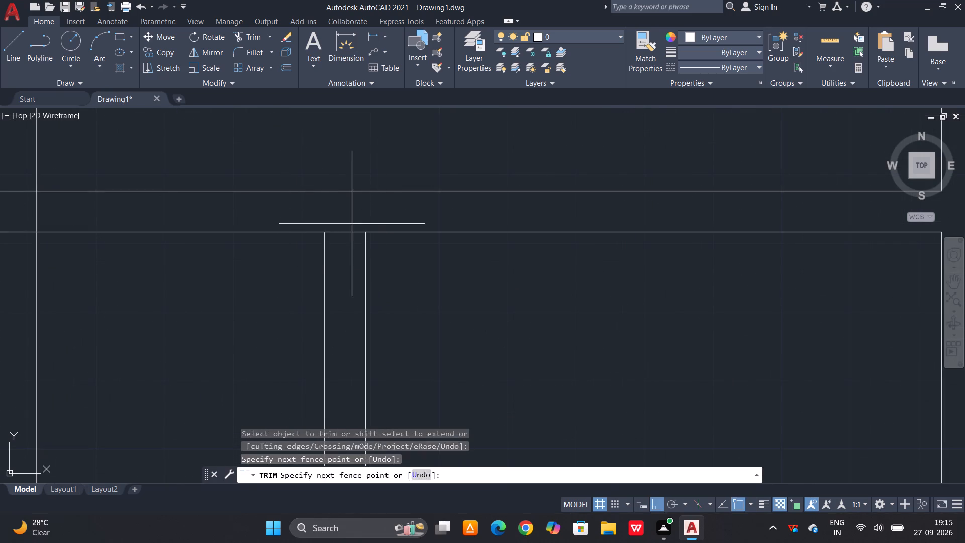
left_click_drag(352, 235, 352, 233)
left_click(347, 270)
scroll(412, 196, "down", 2)
scroll(495, 252, "down", 1)
key("Escape")
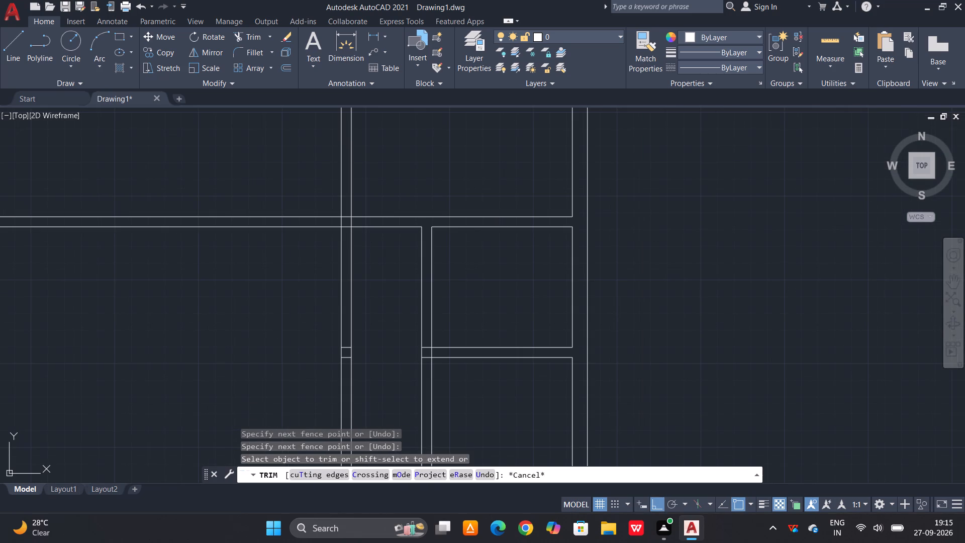
key("Escape")
Offset the south bay cross wall's north face 6" northward and the 22' wall's south face 6" southward.
key("o")
key("space")
type("6\"")
key("space")
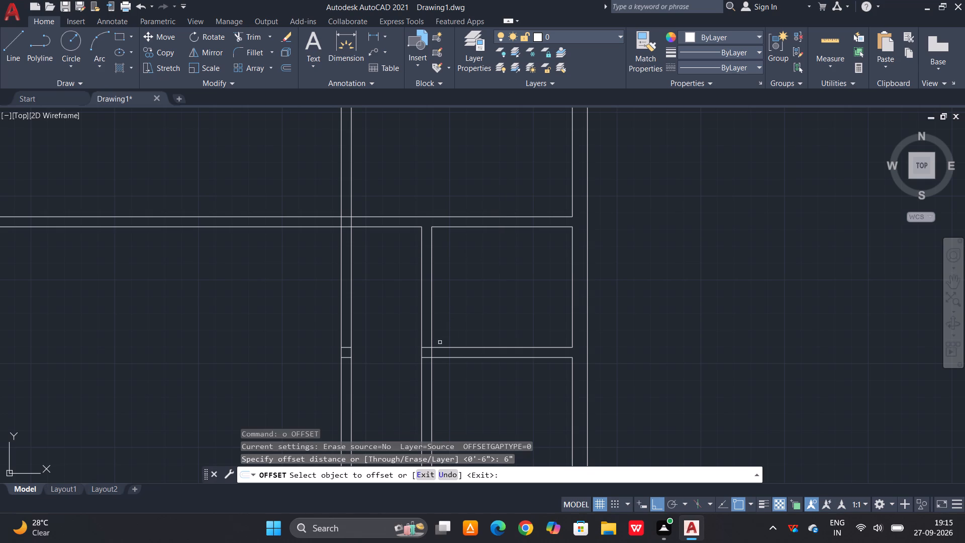
left_click(440, 347)
left_click(442, 315)
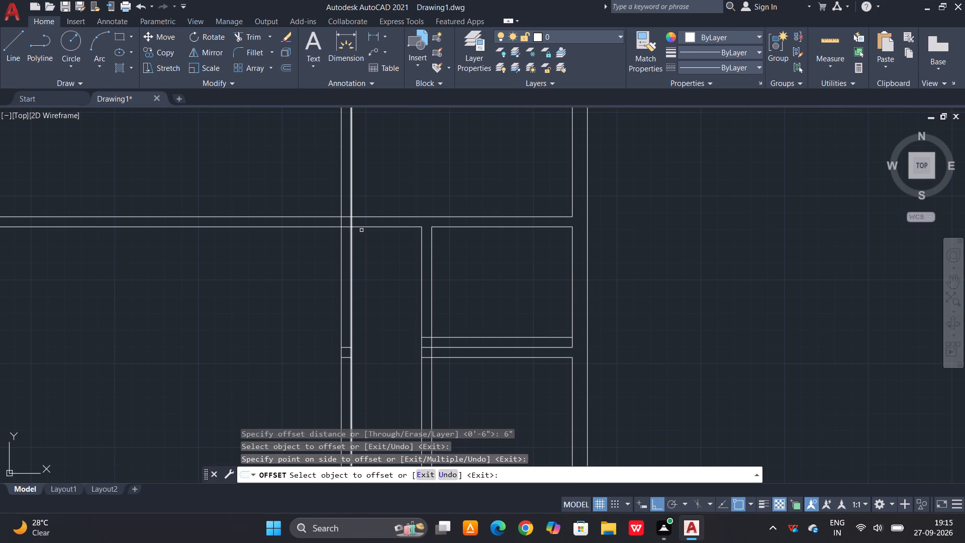
left_click(365, 228)
left_click(358, 282)
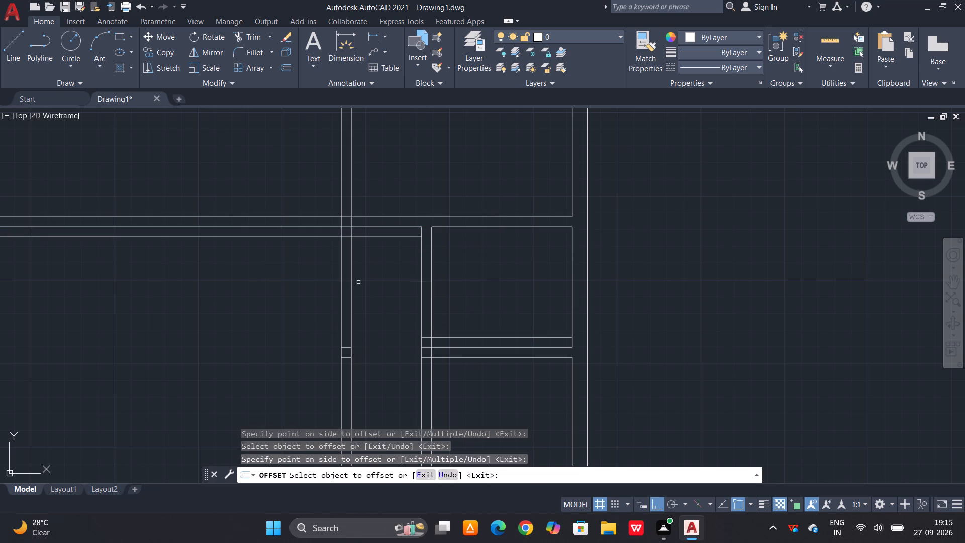
key("Escape")
Offset the new line below the 22' wall 3' southward to mark the door opening's other side.
type("o 3\"")
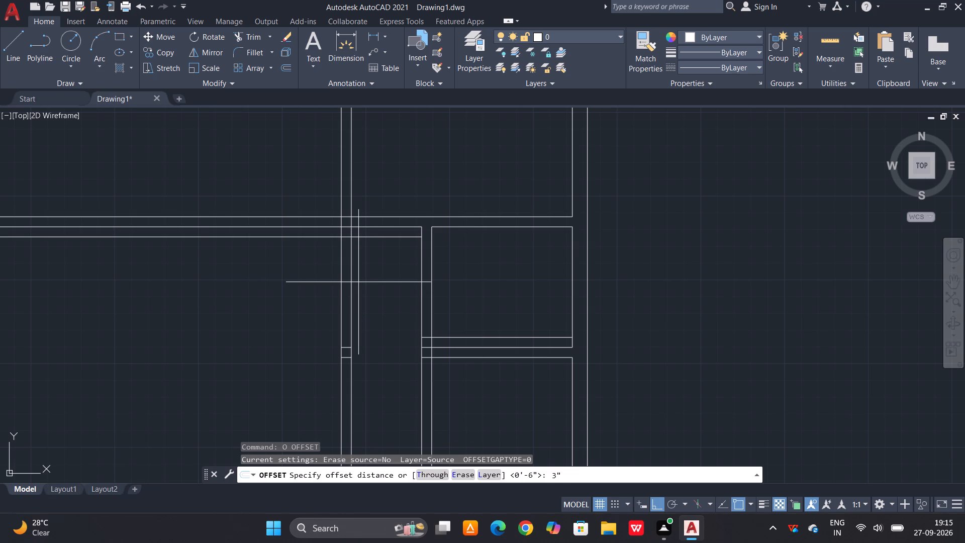
key("BackSpace")
key("apostrophe")
key("space")
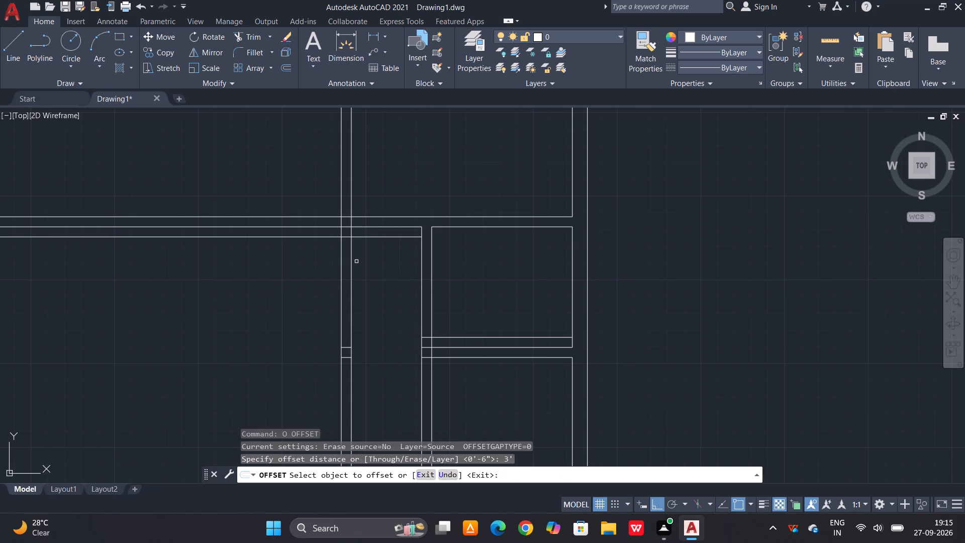
left_click(374, 236)
left_click(367, 278)
key("Escape")
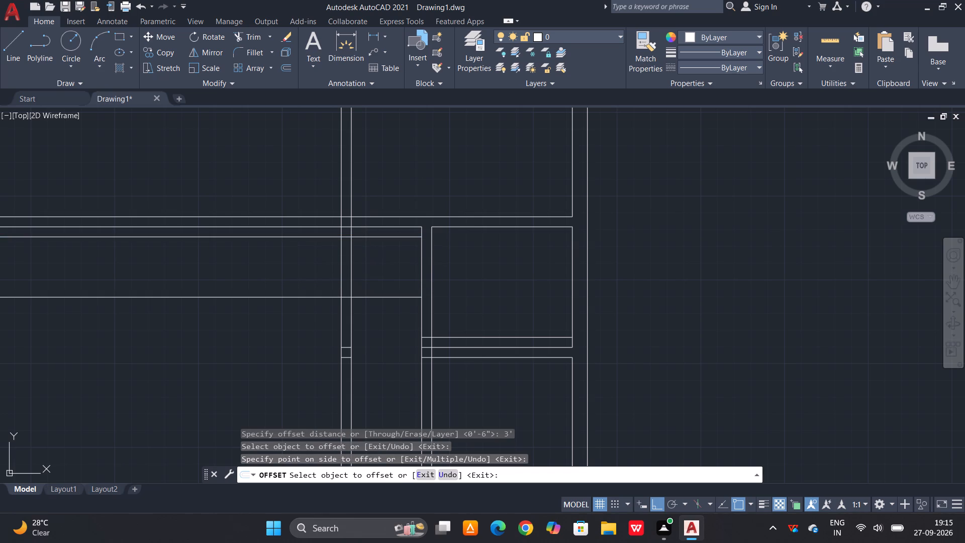
Trim the second partition between the two offset lines into a 3' door opening and remove the lines' excess on both sides.
type("tr")
key("space")
key("space")
left_click(383, 237)
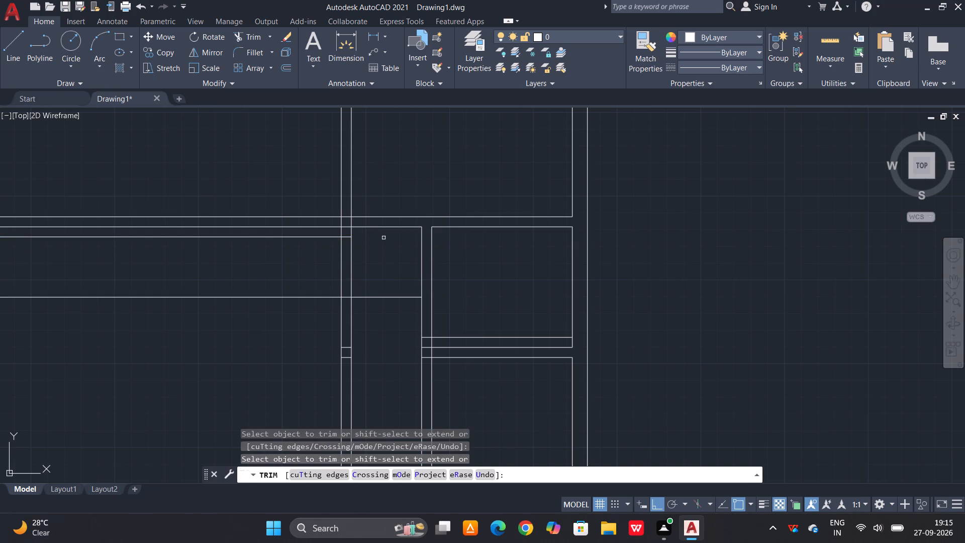
left_click(373, 304)
double_click(377, 283)
left_click(314, 280)
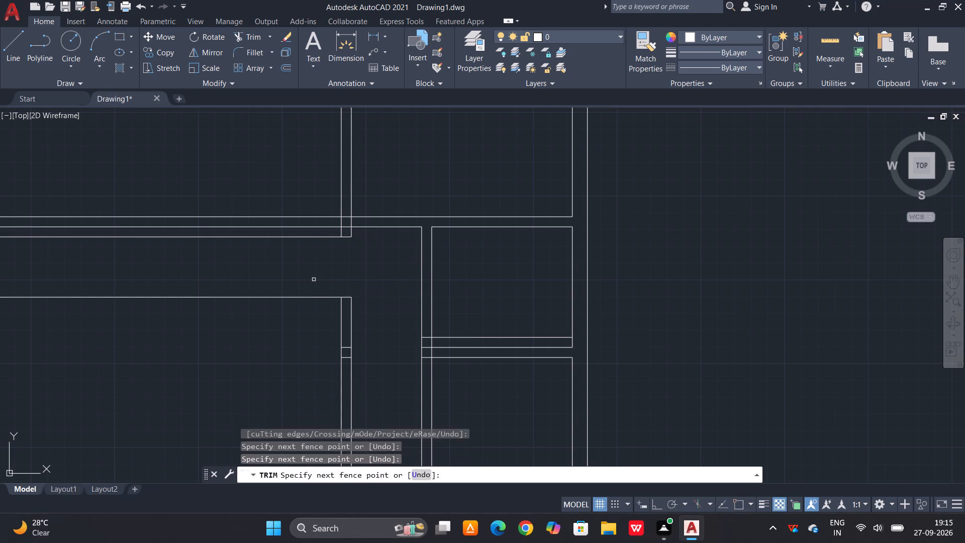
left_click_drag(312, 282, 308, 302)
left_click(304, 307)
left_click(315, 234)
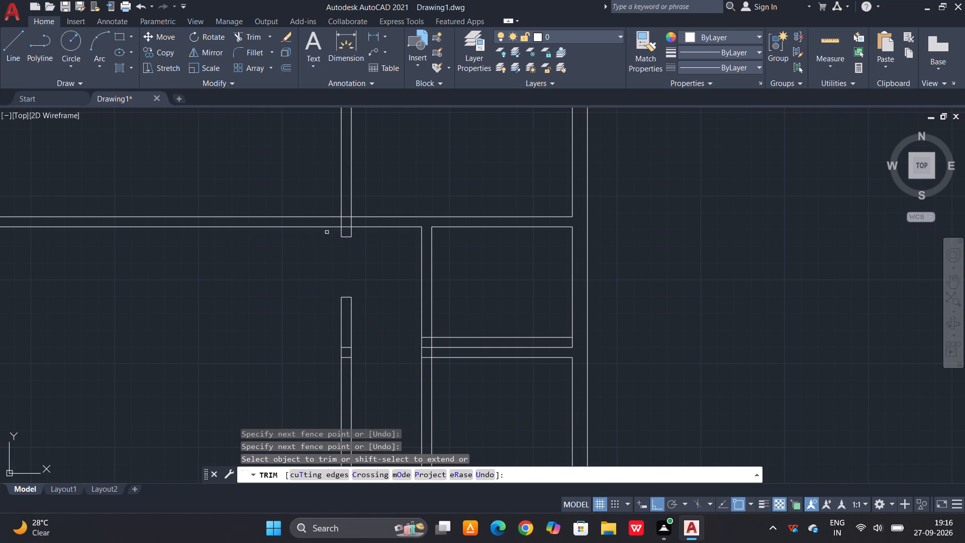
Trim the 22' wall's faces and the second partition's east face where they overlap at the partition's junction.
scroll(345, 236, "down", 1)
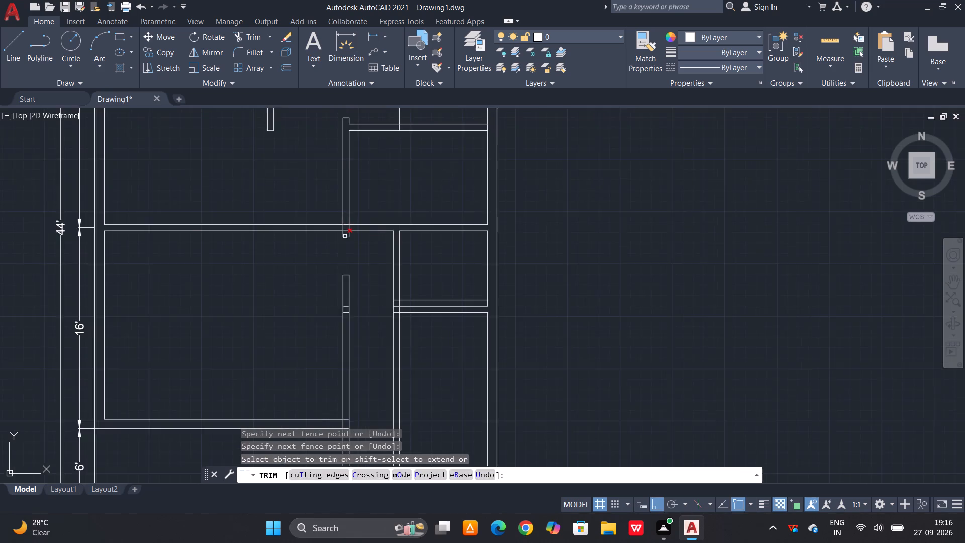
scroll(345, 236, "down", 1)
scroll(345, 236, "up", 4)
left_click_drag(340, 186, 340, 208)
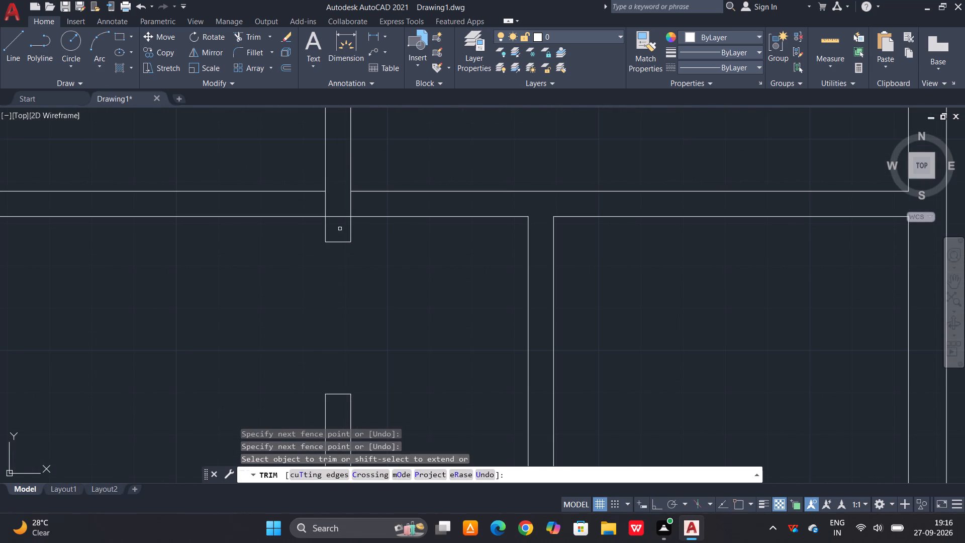
left_click(340, 229)
left_click(342, 205)
left_click_drag(342, 204, 351, 205)
left_click(355, 205)
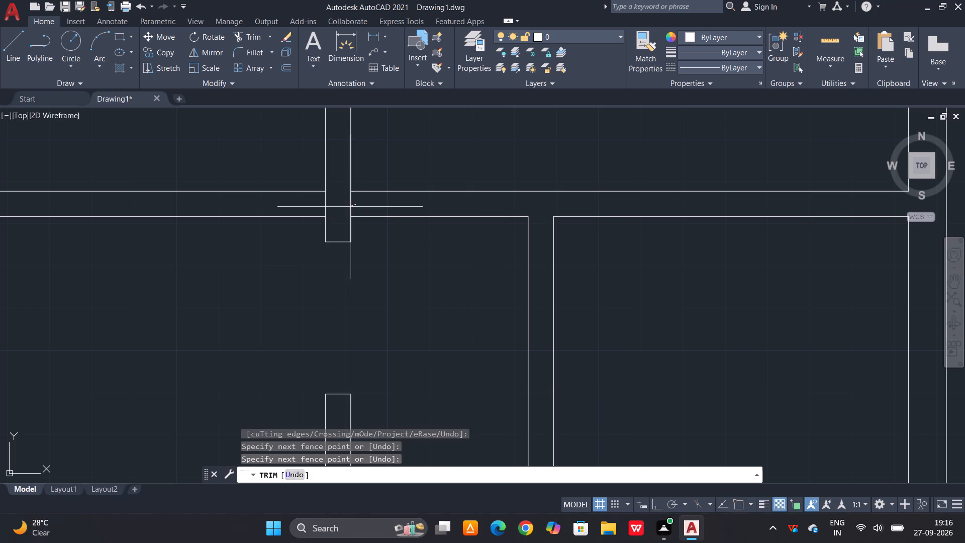
left_click(350, 207)
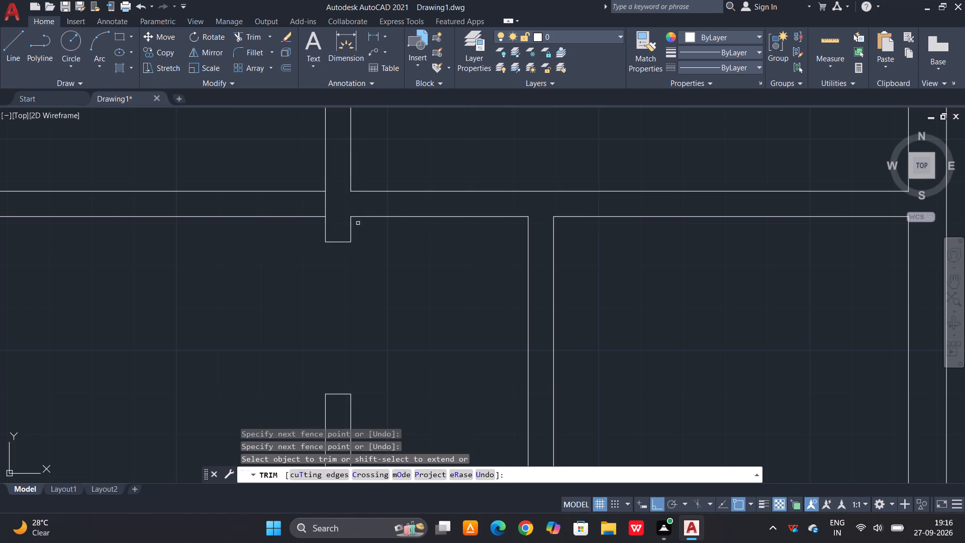
scroll(355, 236, "down", 4)
scroll(354, 231, "up", 3)
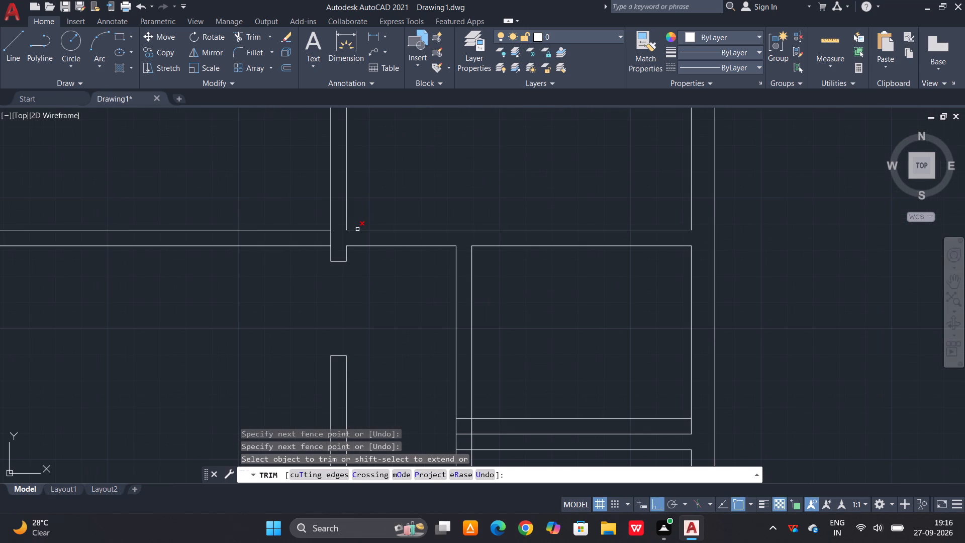
key("Escape")
Extend the 22' wall's north face across the second partition and the cross wall's south face above it to the partition's west face.
type("ex")
key("space")
key("space")
left_click(357, 231)
scroll(361, 286, "down", 2)
key("Escape")
type("ex")
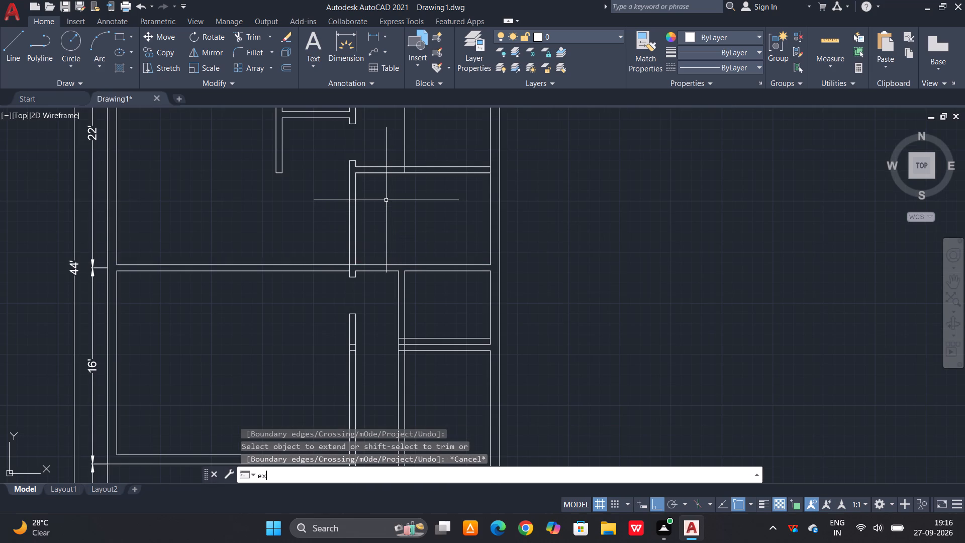
key("space")
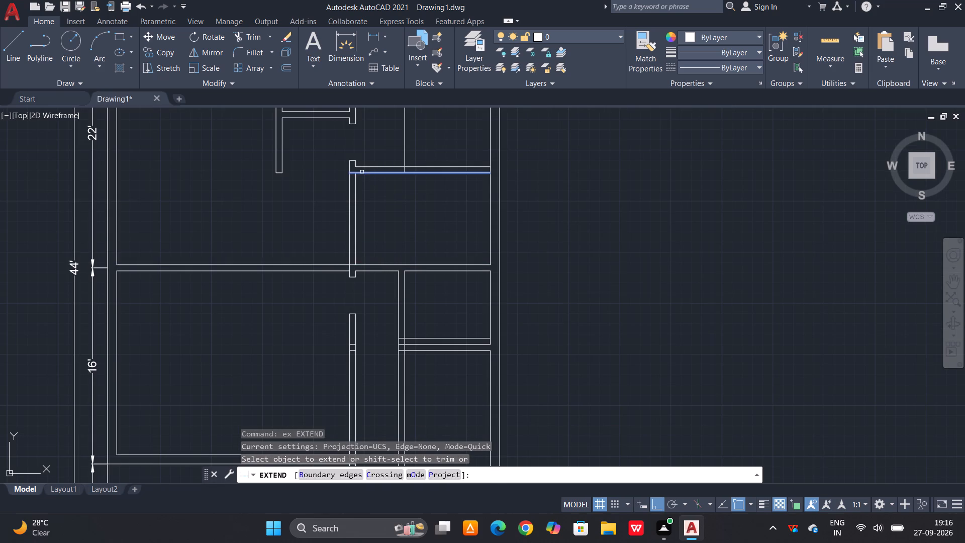
left_click(359, 172)
key("Escape")
Trim away both faces of the second partition between the upper cross wall and the 22' wall.
type("tr")
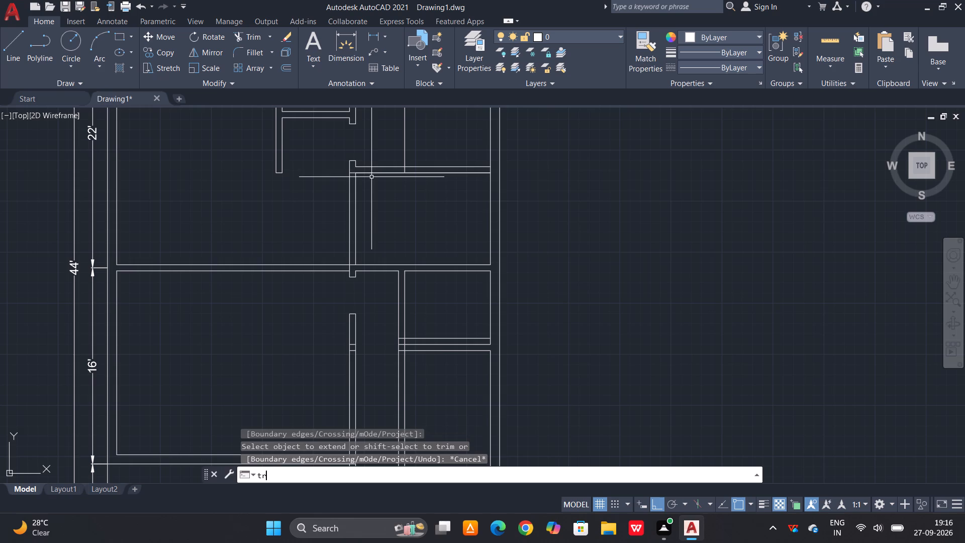
key("space")
key("space")
left_click(375, 218)
left_click(292, 225)
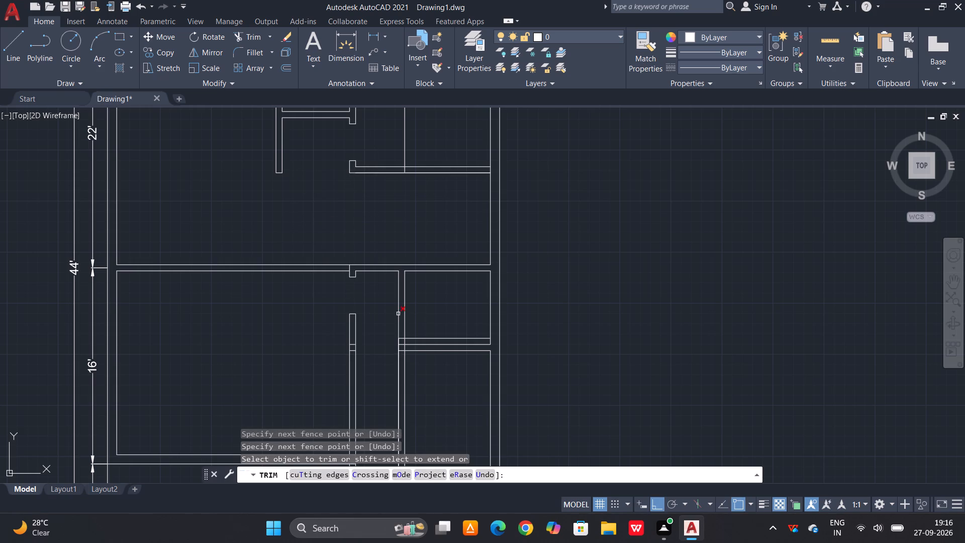
key("Escape")
Trim the 6" offset line outside the short vertical wall and open that wall's junction with the south bay cross wall.
scroll(375, 318, "up", 1)
middle_click_drag(372, 321, 370, 214)
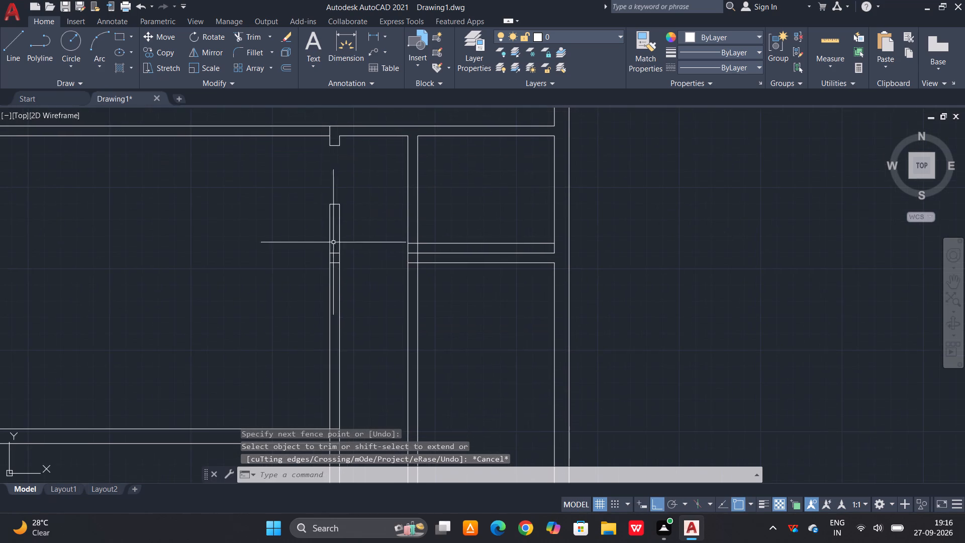
key("Escape")
type("tr")
key("space")
key("space")
scroll(371, 263, "up", 3)
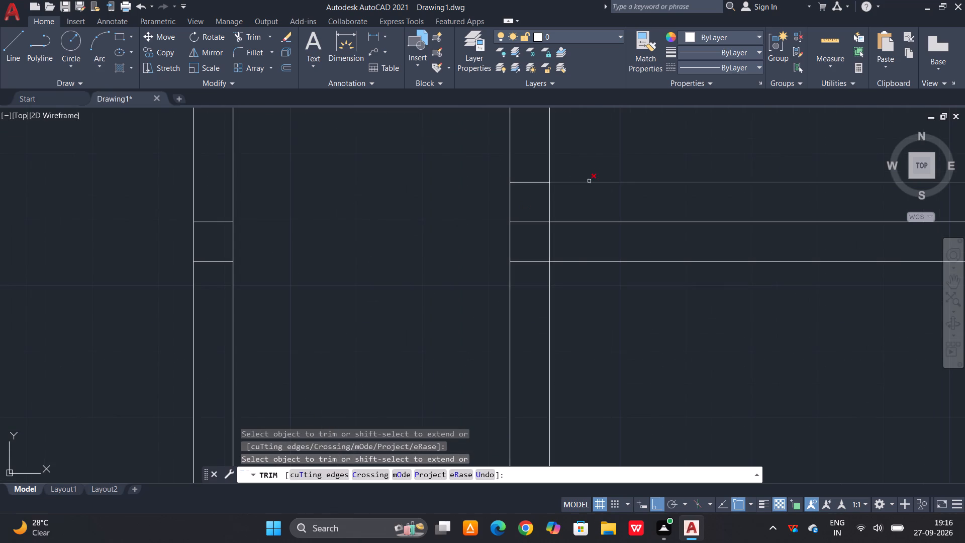
left_click_drag(597, 174, 592, 183)
left_click(571, 209)
left_click_drag(519, 215, 521, 221)
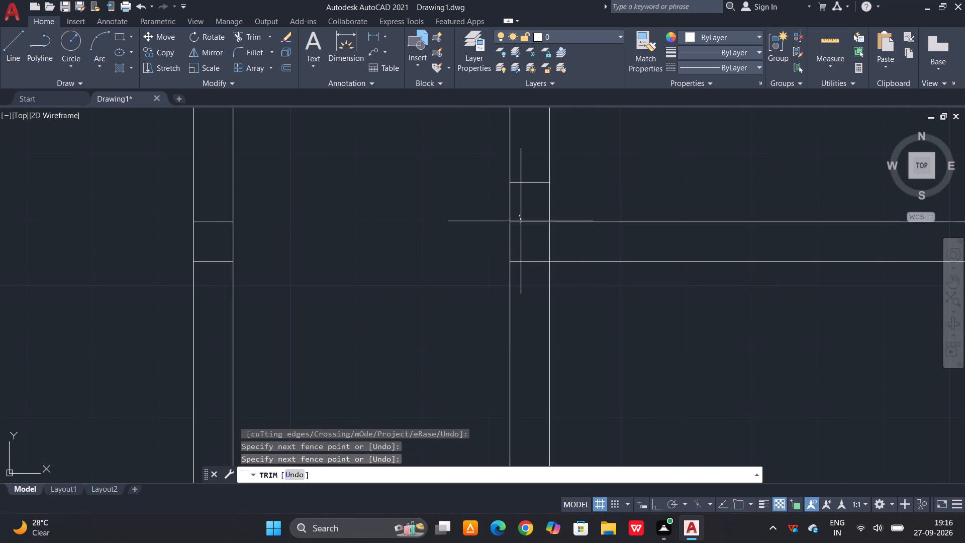
left_click(522, 243)
left_click_drag(535, 244, 555, 243)
left_click(557, 243)
scroll(539, 261, "down", 2)
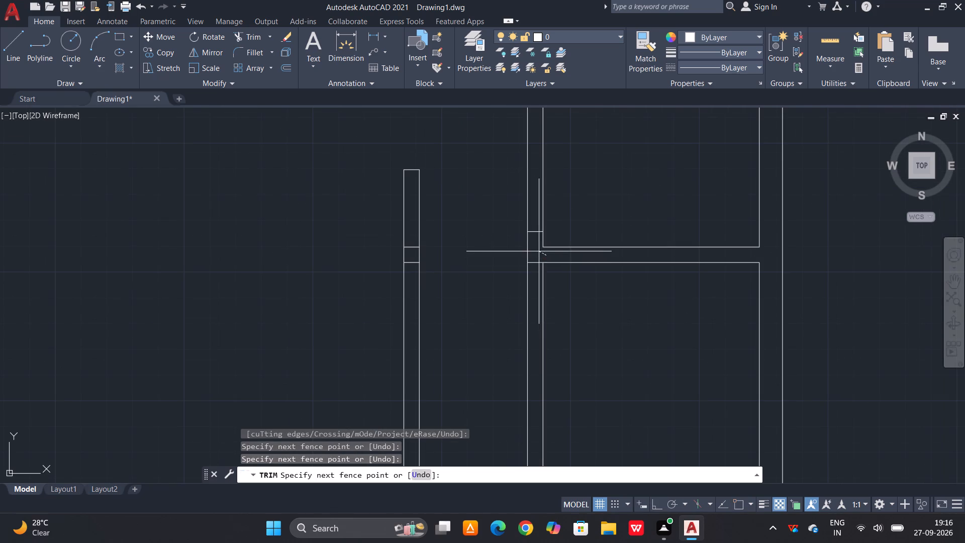
left_click(568, 252)
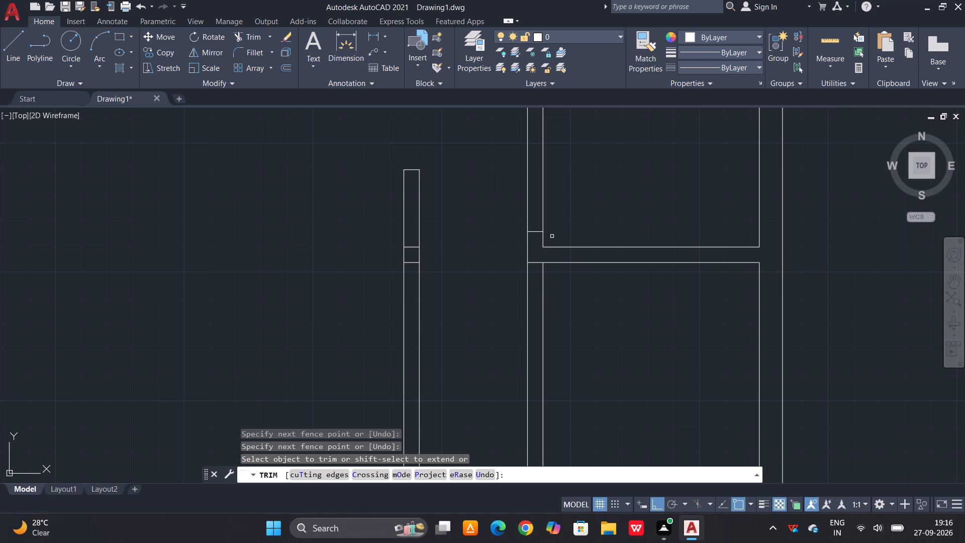
key("Escape")
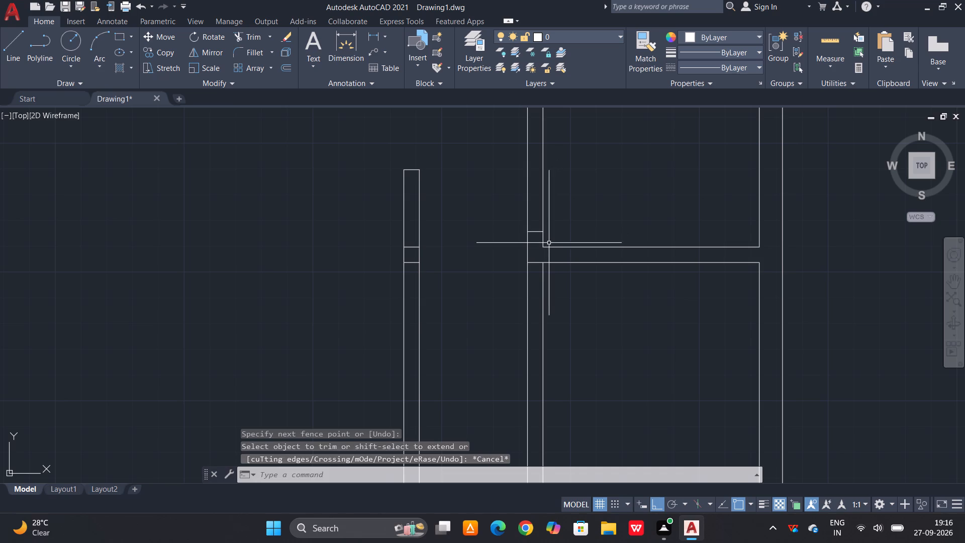
Offset the short jamb line above the south bay cross wall 2'6" northward within the vertical wall.
type("o")
key("space")
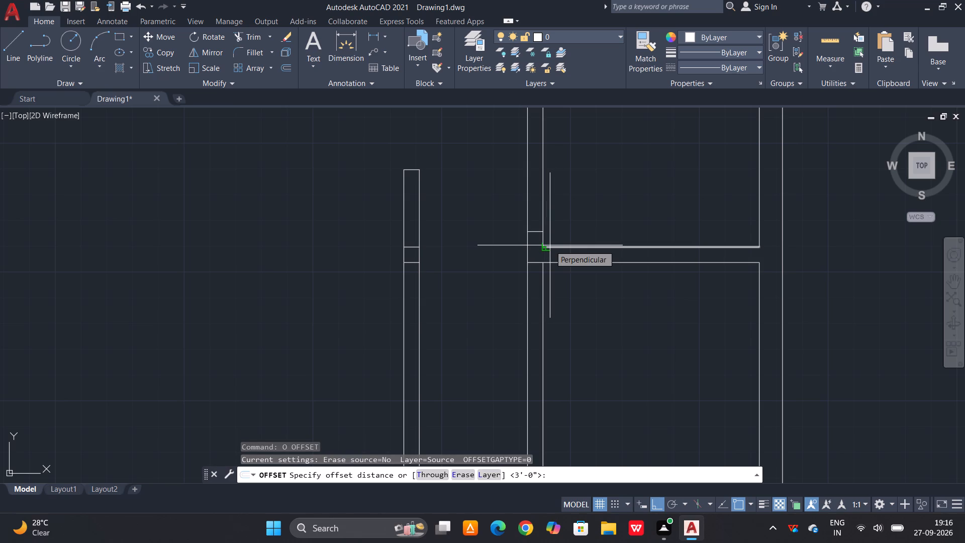
key("2")
type("'6\"")
key("space")
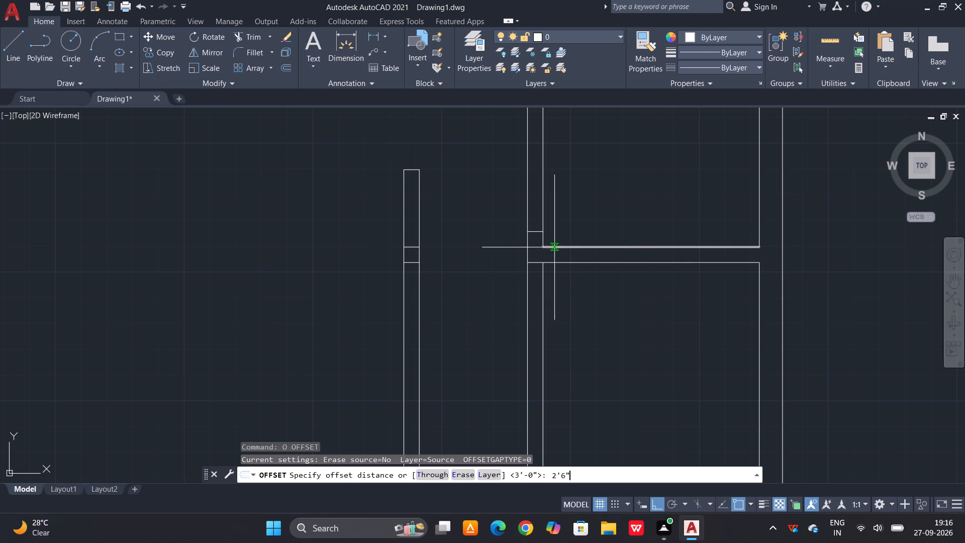
left_click(537, 230)
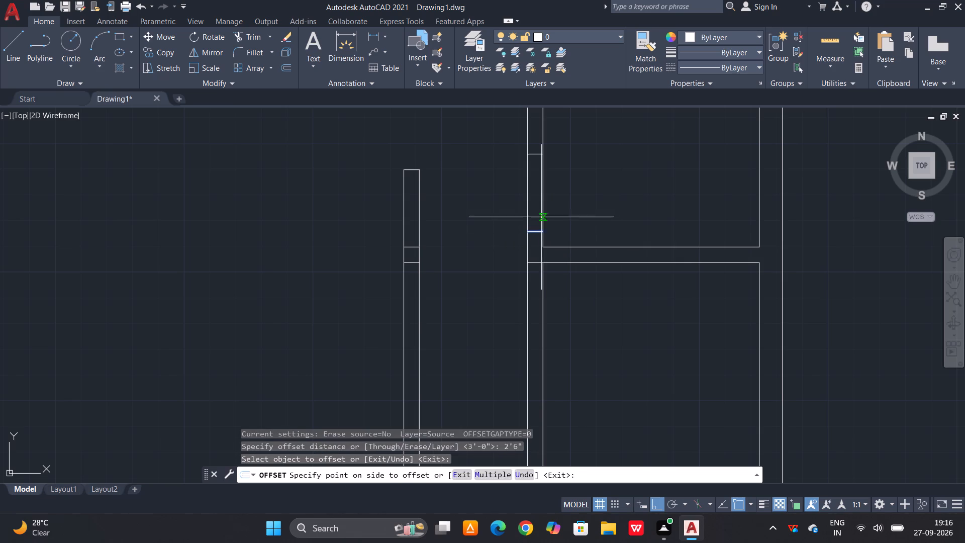
left_click(548, 189)
key("Escape")
Trim both faces of the vertical wall between the two jamb lines into a 2'6" door opening.
type("tr")
key("space")
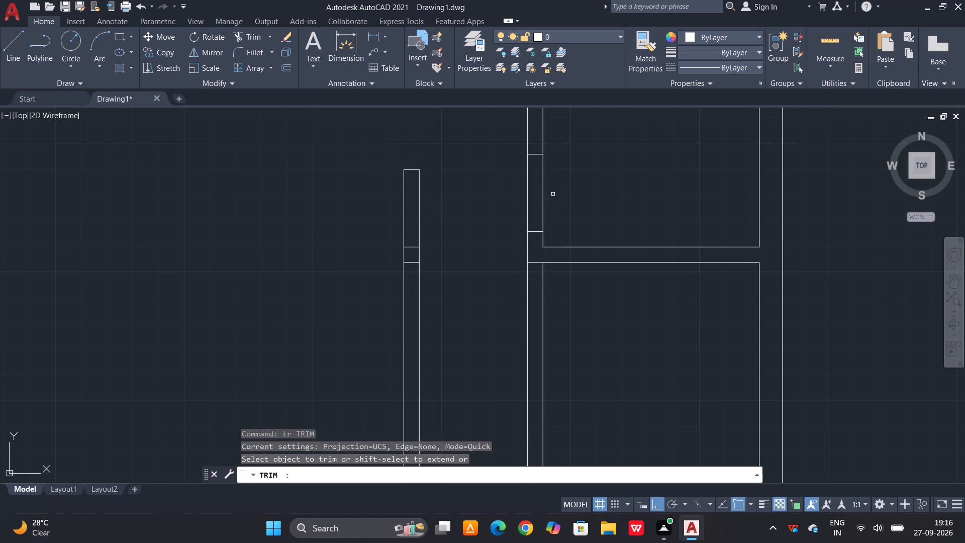
key("space")
left_click(554, 194)
left_click(491, 210)
scroll(553, 197, "down", 2)
scroll(563, 239, "up", 1)
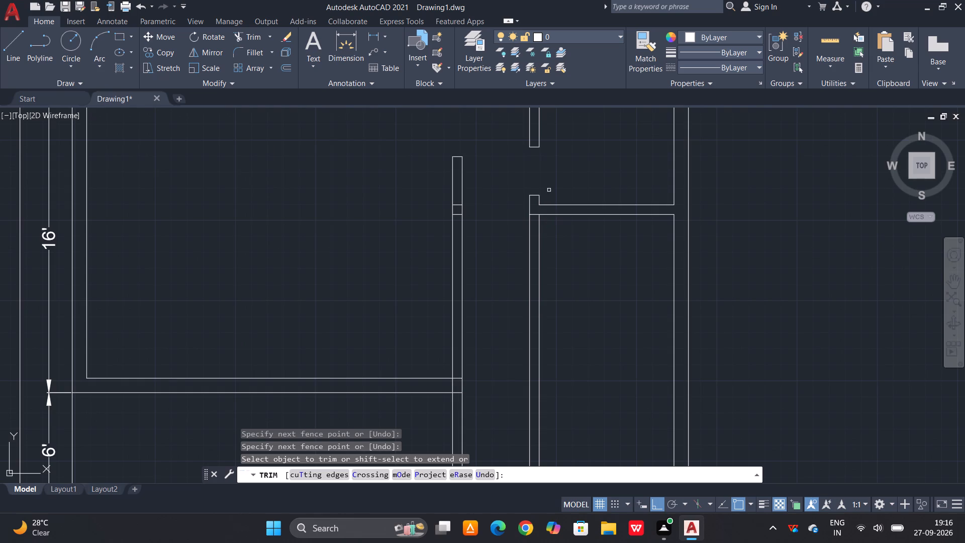
Trim away both faces of the vertical wall south of the south bay cross wall.
scroll(549, 185, "down", 2)
left_click(552, 234)
left_click(525, 234)
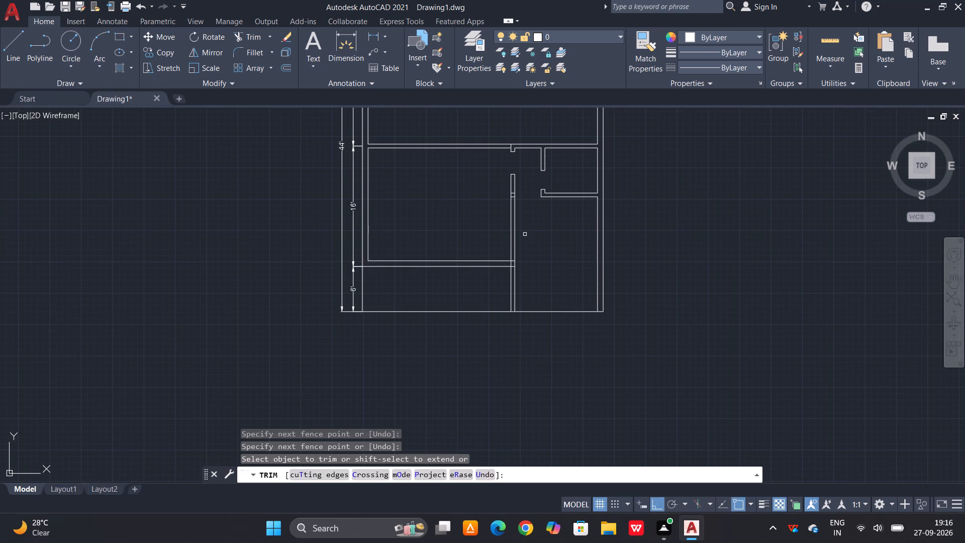
key("Escape")
key("Escape")
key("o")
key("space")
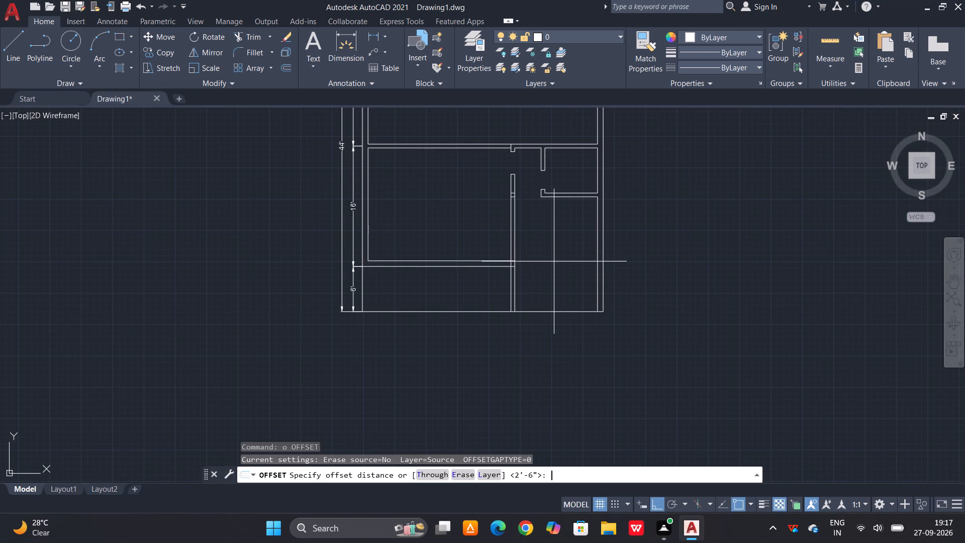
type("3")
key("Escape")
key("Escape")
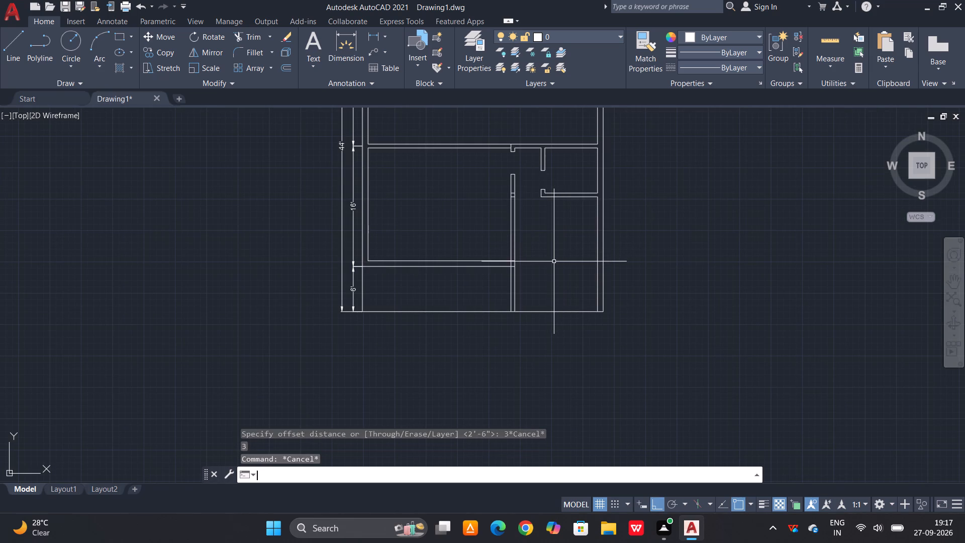
Offset the plan's south boundary line 9" northward to form the south wall's inner face.
type("o 9\"")
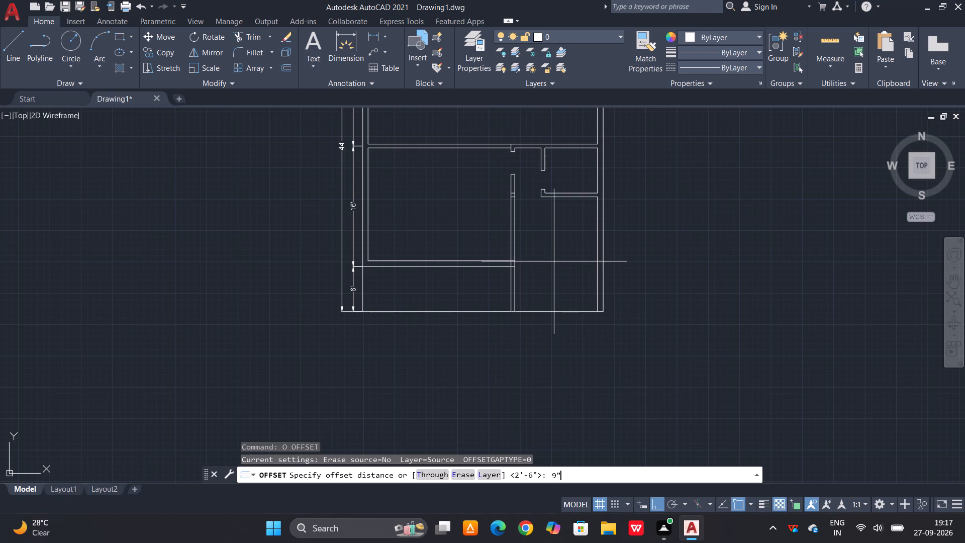
key("space")
left_click(557, 311)
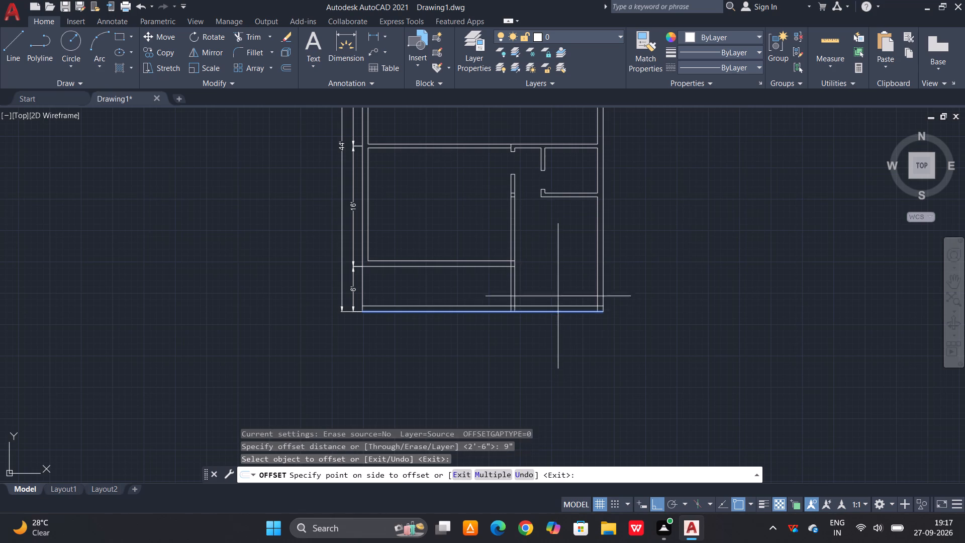
left_click(559, 287)
scroll(519, 321, "up", 3)
key("Escape")
Trim the new inner face west of the second partition and clean up its junction with the partition's east face.
type("tr")
key("space")
key("space")
left_click(437, 253)
left_click(428, 266)
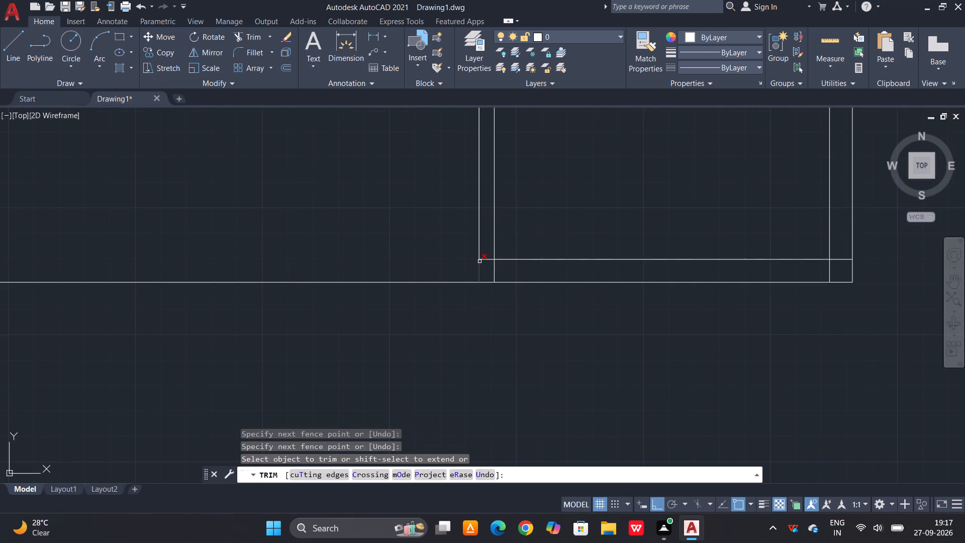
left_click(486, 260)
left_click_drag(489, 271, 492, 273)
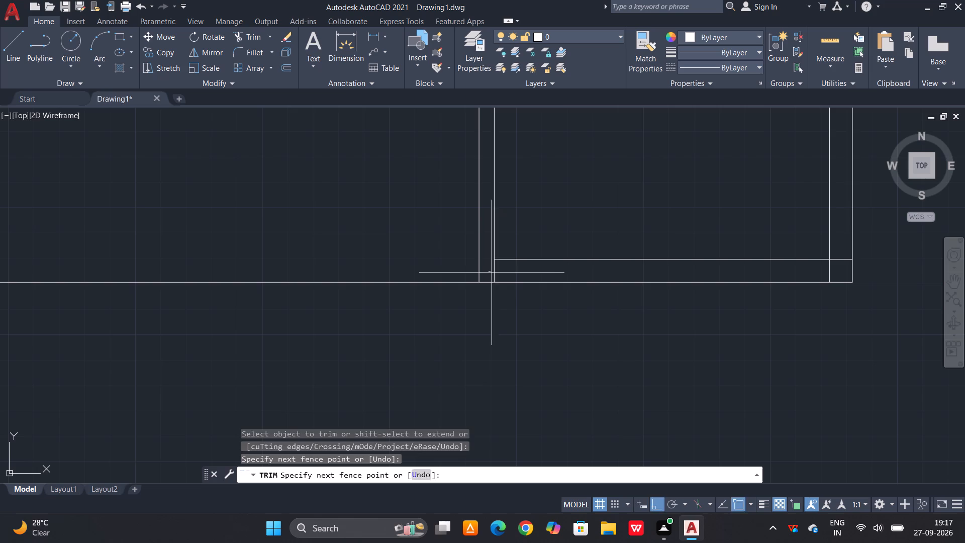
left_click_drag(492, 273, 498, 273)
left_click(502, 273)
Trim the overlapping inner face ends to clean up the plan's southeast wall corner.
scroll(495, 295, "down", 1)
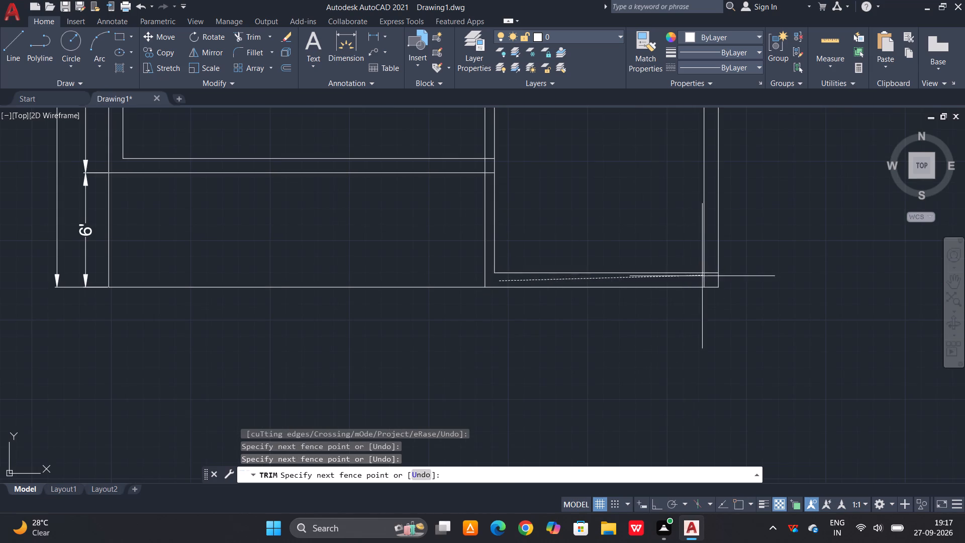
scroll(708, 286, "up", 3)
left_click(709, 270)
left_click_drag(705, 215, 705, 233)
left_click(698, 267)
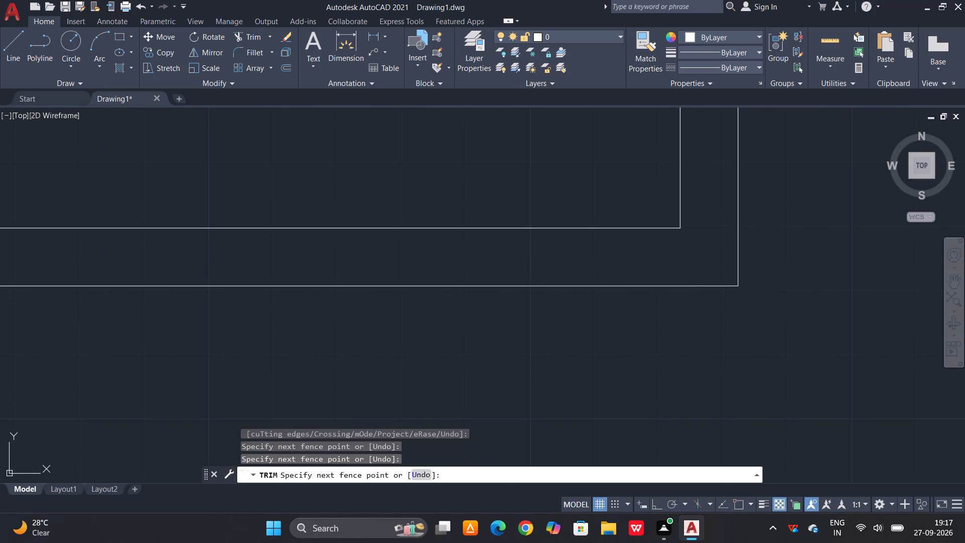
key("Escape")
scroll(704, 277, "down", 2)
scroll(625, 293, "down", 3)
key("Escape")
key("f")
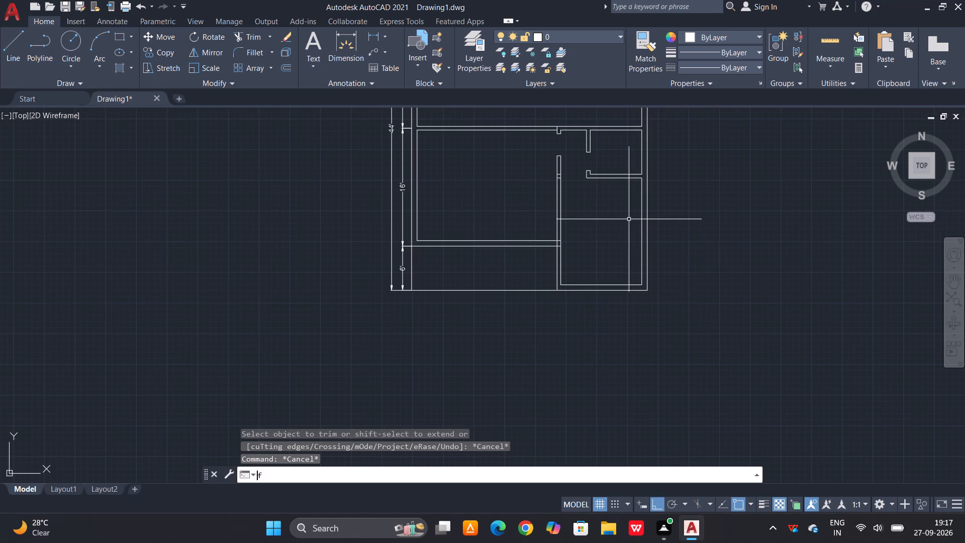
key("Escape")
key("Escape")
Measure the southeast room's length along the east wall's inner face, up to the cross wall's south face.
type("dim")
key("space")
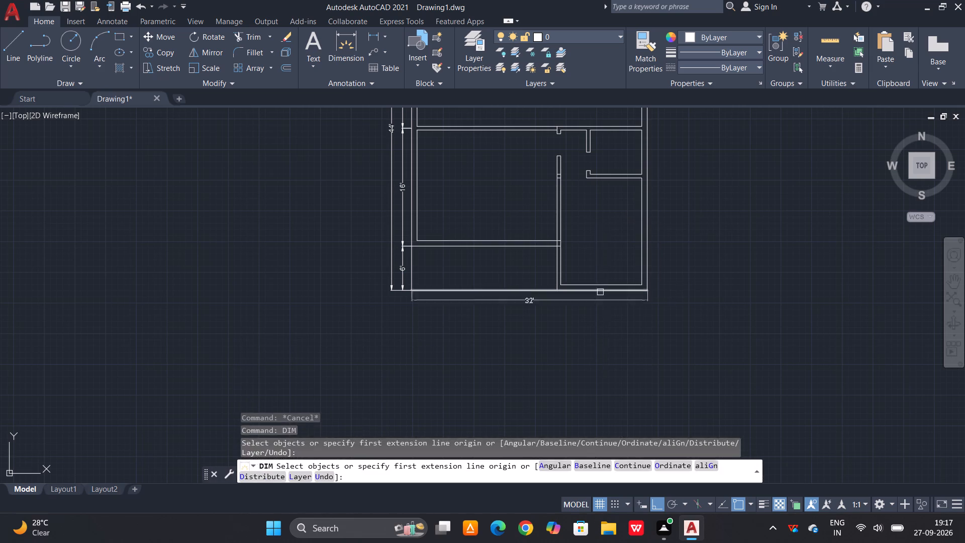
scroll(629, 286, "up", 4)
left_click(671, 280)
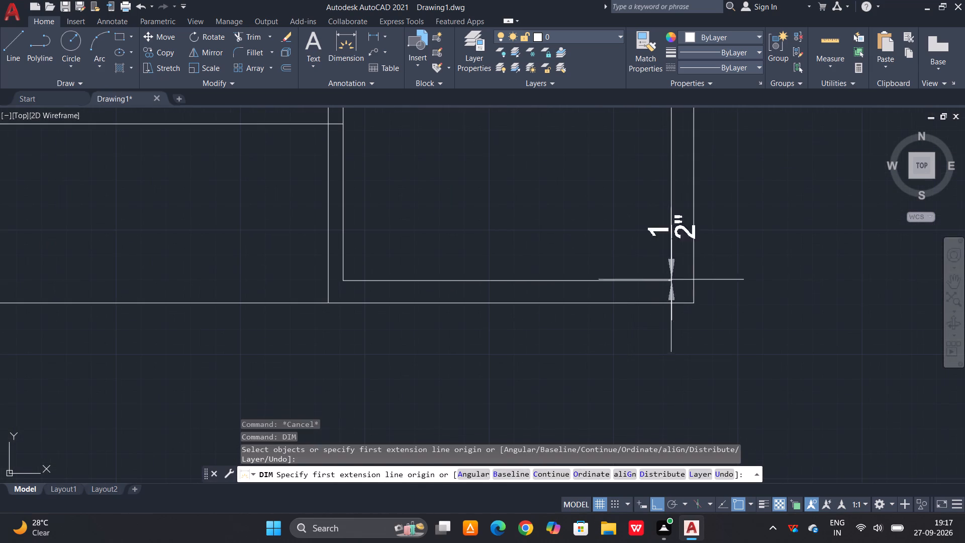
scroll(650, 296, "down", 2)
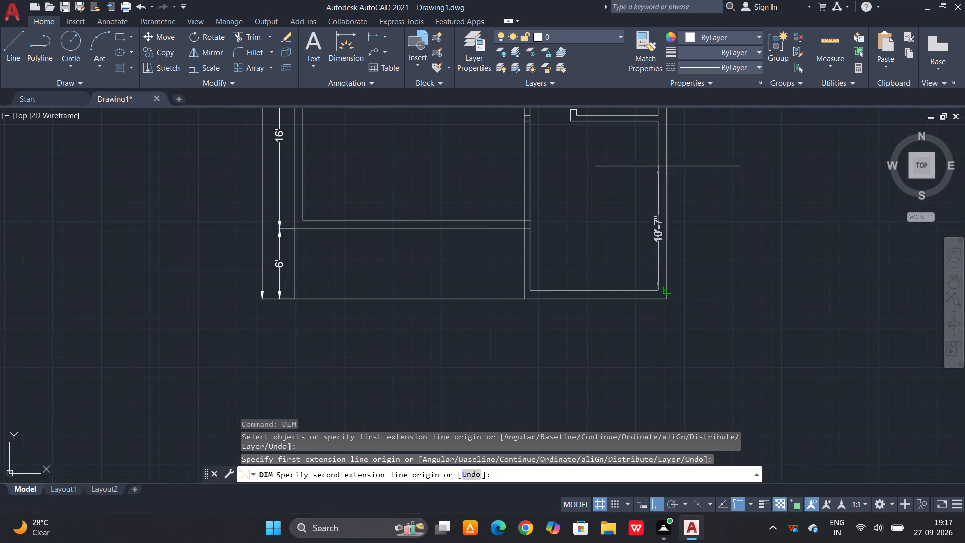
scroll(655, 124, "up", 2)
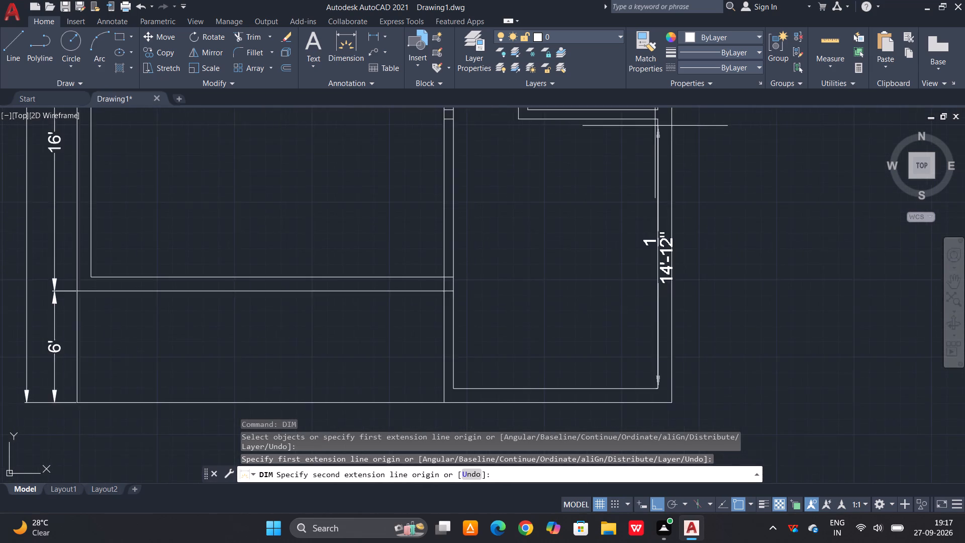
scroll(655, 126, "up", 1)
scroll(658, 114, "down", 2)
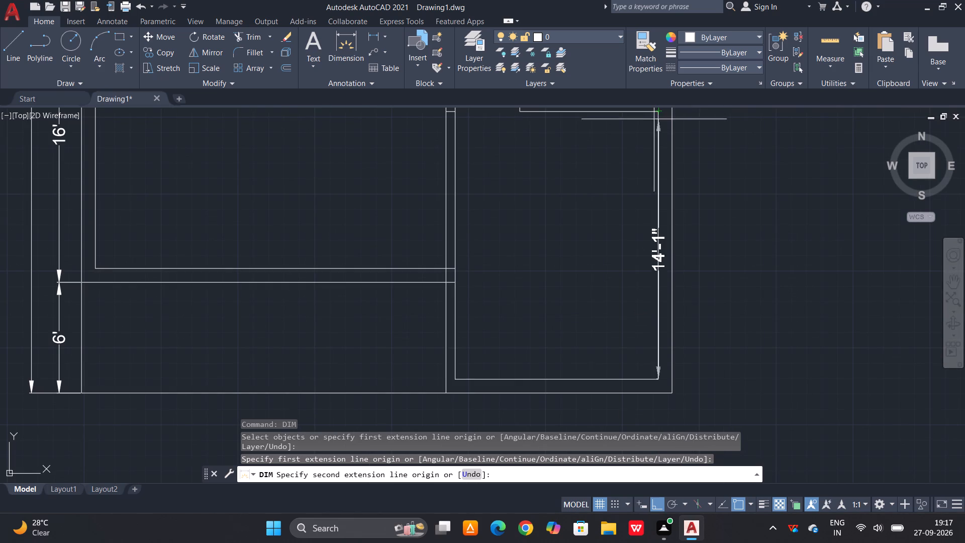
scroll(640, 154, "down", 1)
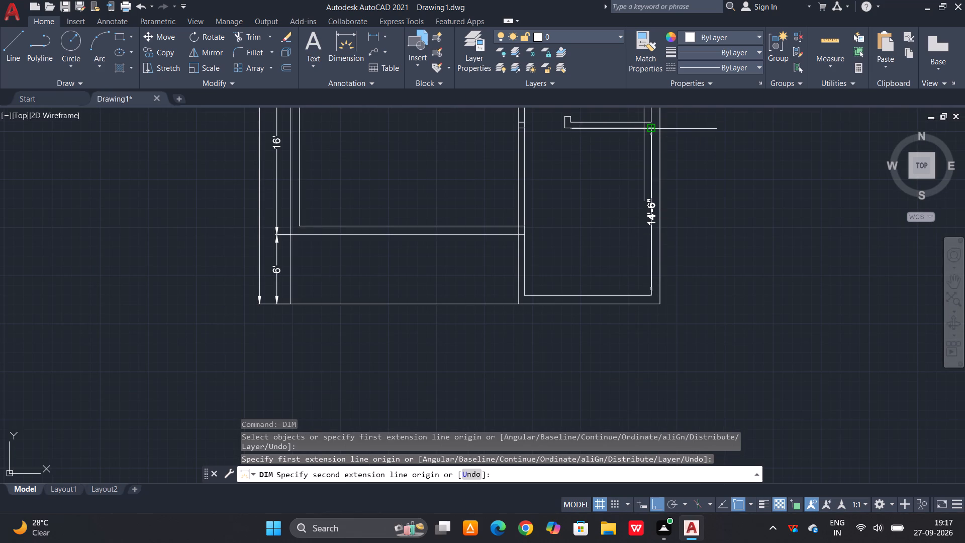
scroll(642, 132, "down", 3)
key("Escape")
Offset the second partition's east face 6" eastward beside the short cross-wall lines.
scroll(636, 146, "up", 2)
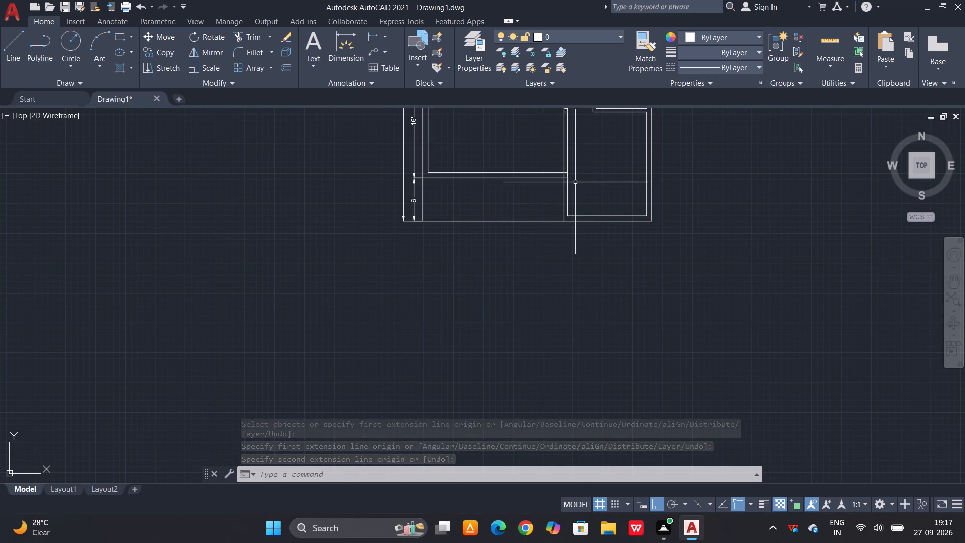
scroll(535, 257, "down", 2)
scroll(585, 159, "up", 2)
scroll(555, 218, "up", 1)
scroll(554, 220, "down", 1)
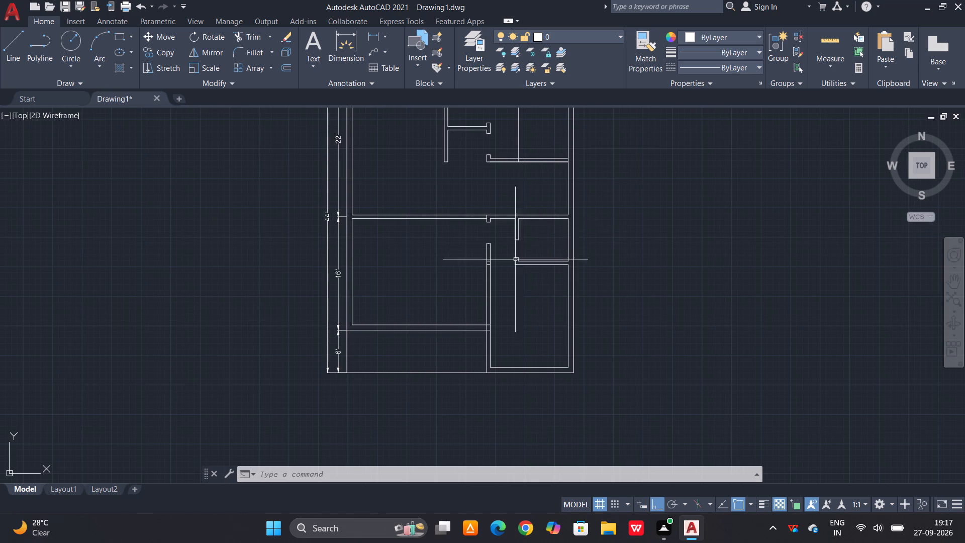
scroll(512, 266, "up", 3)
type("o")
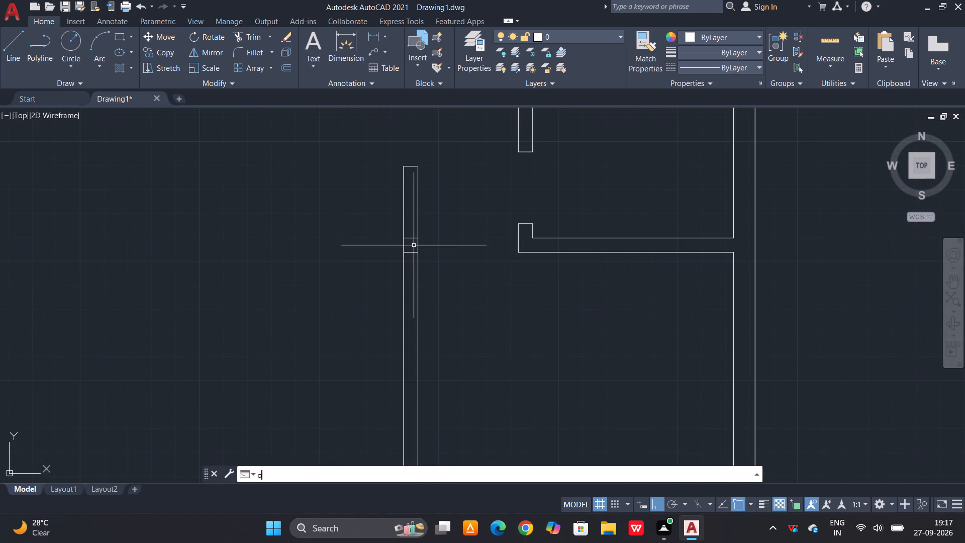
key("space")
key("6")
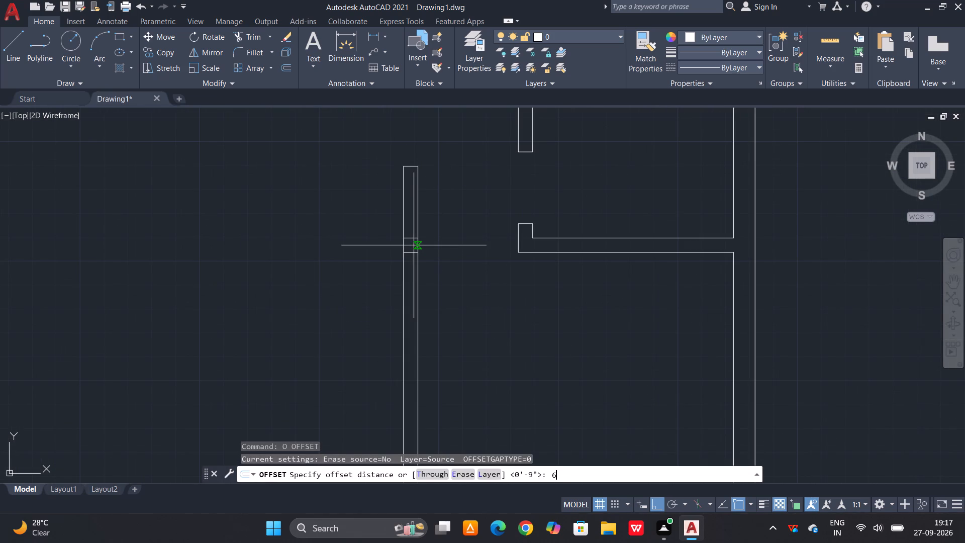
key("shift+quotedbl")
key("space")
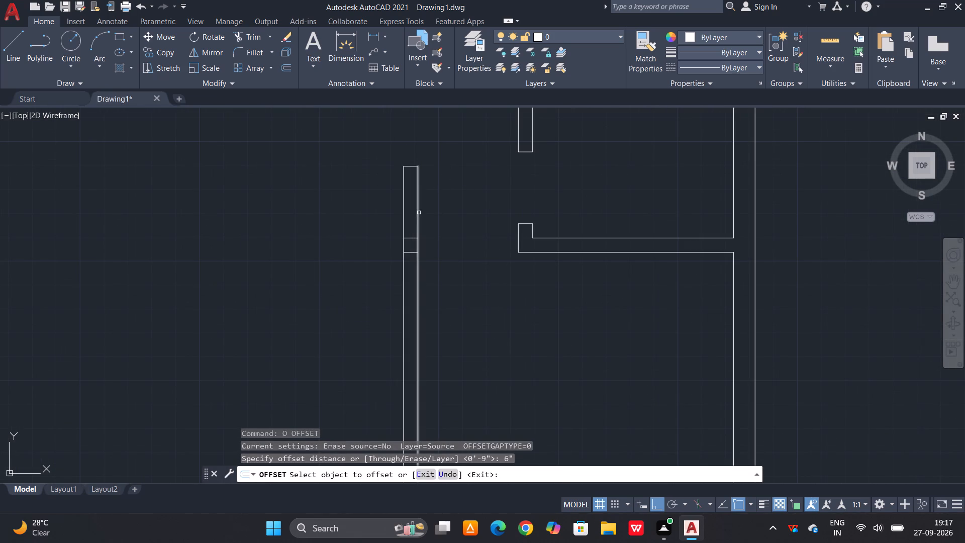
left_click(418, 212)
left_click(440, 212)
key("Escape")
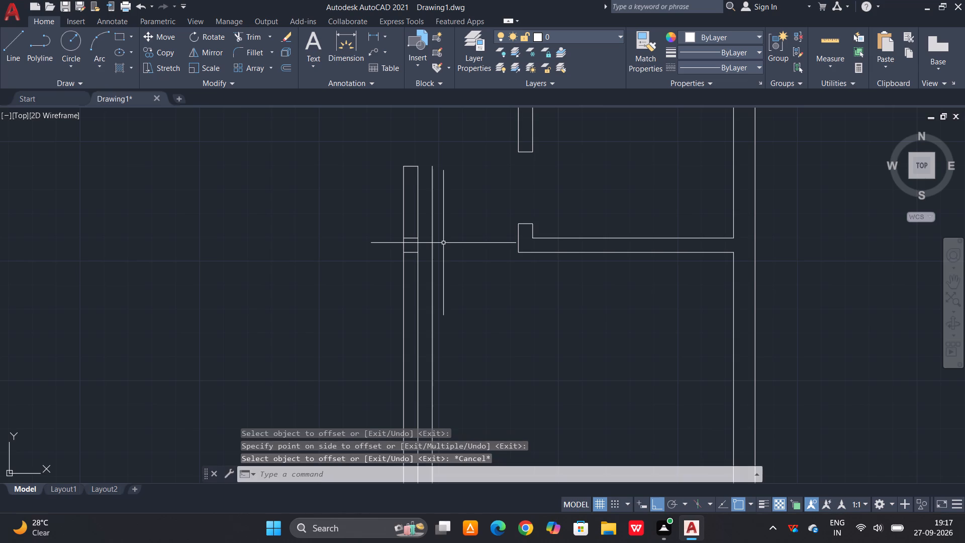
key("o")
key("Escape")
Measure the door opening width between the cross wall's west end and the new offset line.
key("d")
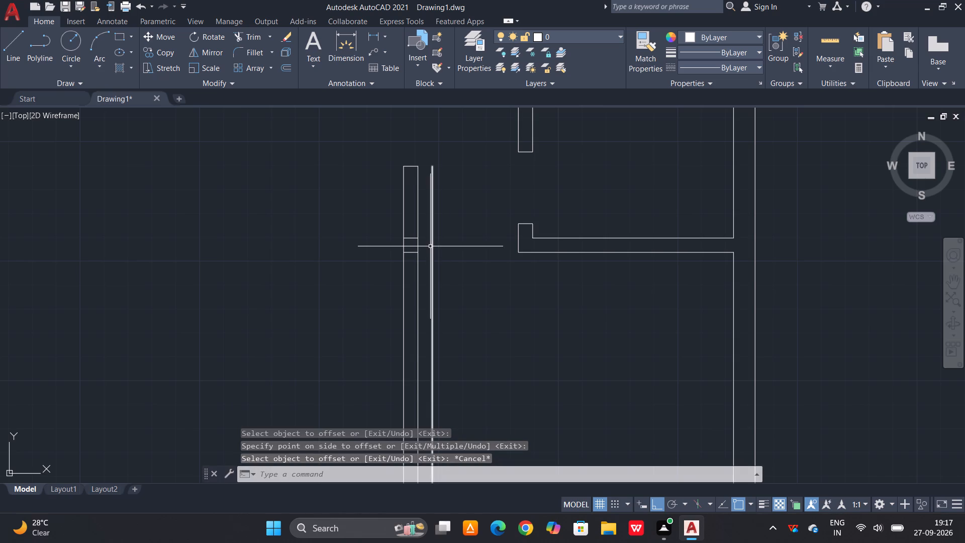
type("im")
key("space")
scroll(422, 260, "up", 2)
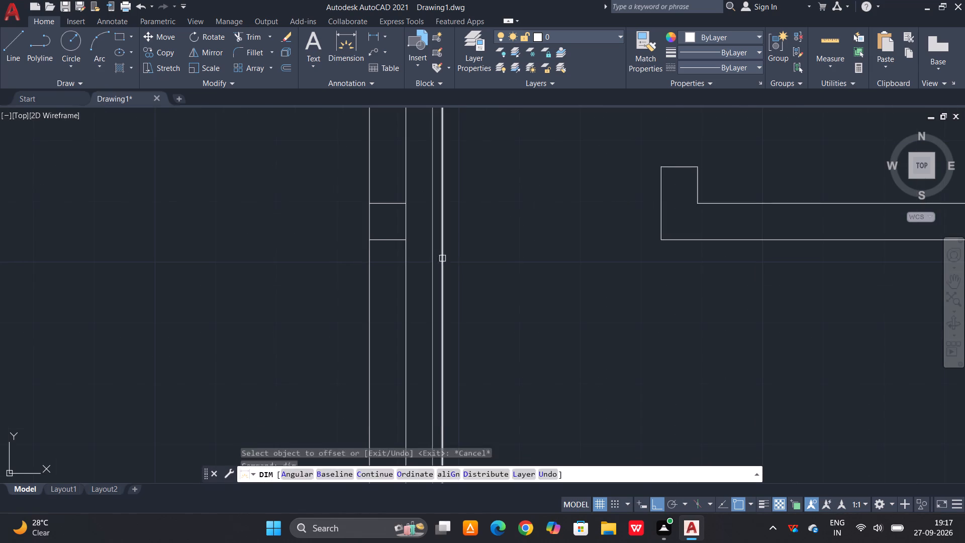
key("Escape")
type("dim")
key("space")
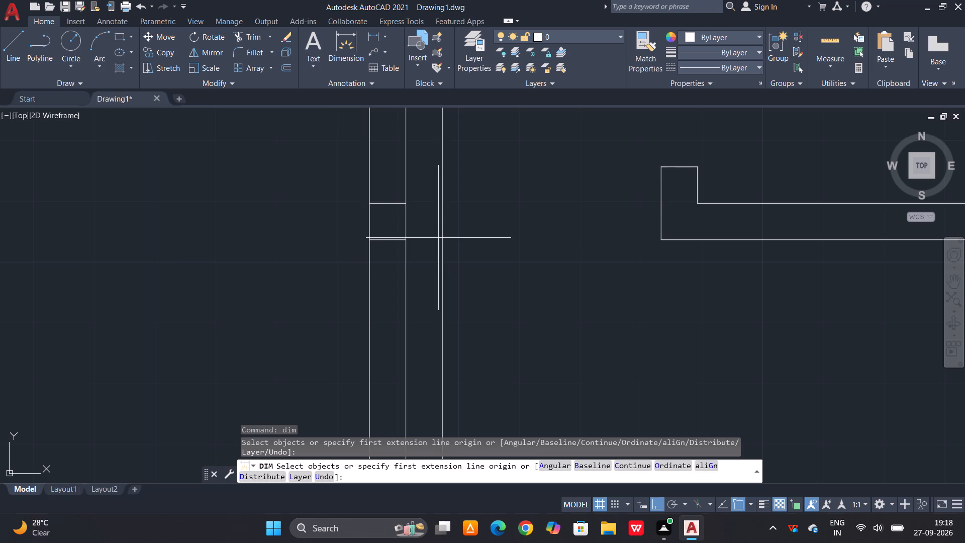
left_click(665, 236)
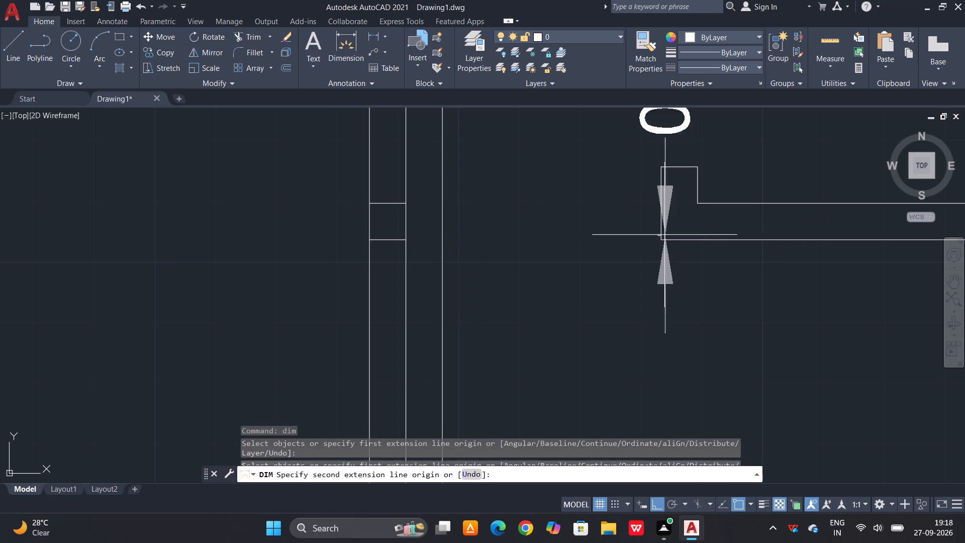
key("Escape")
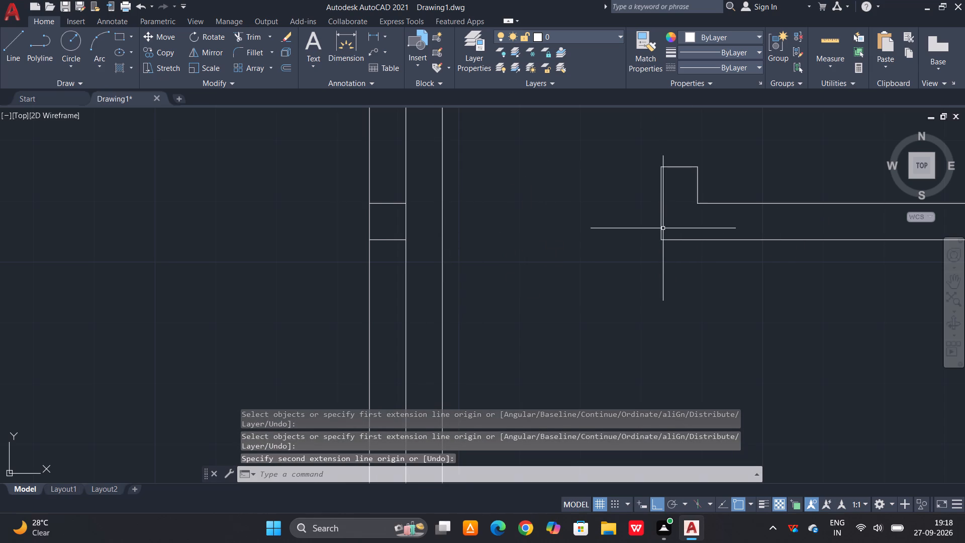
type("di")
key("m")
key("space")
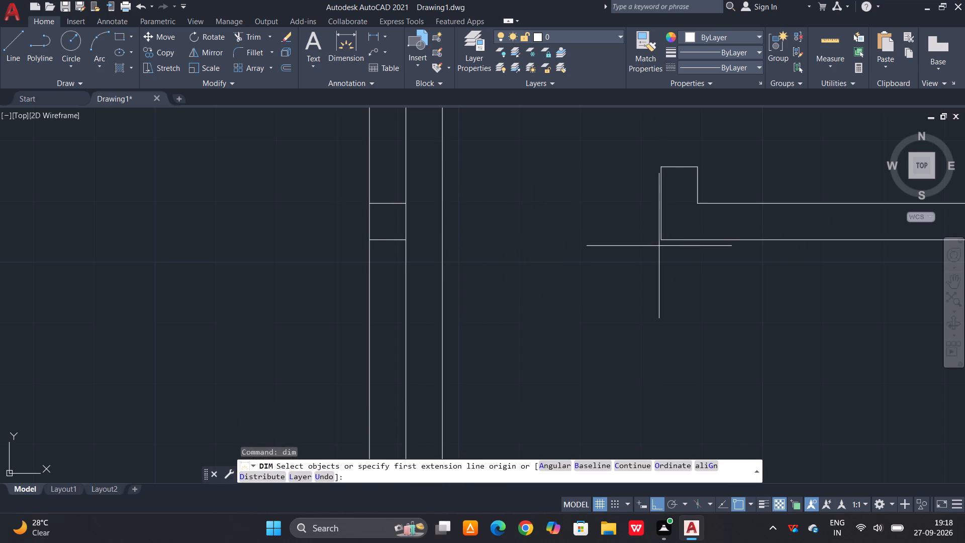
left_click(659, 241)
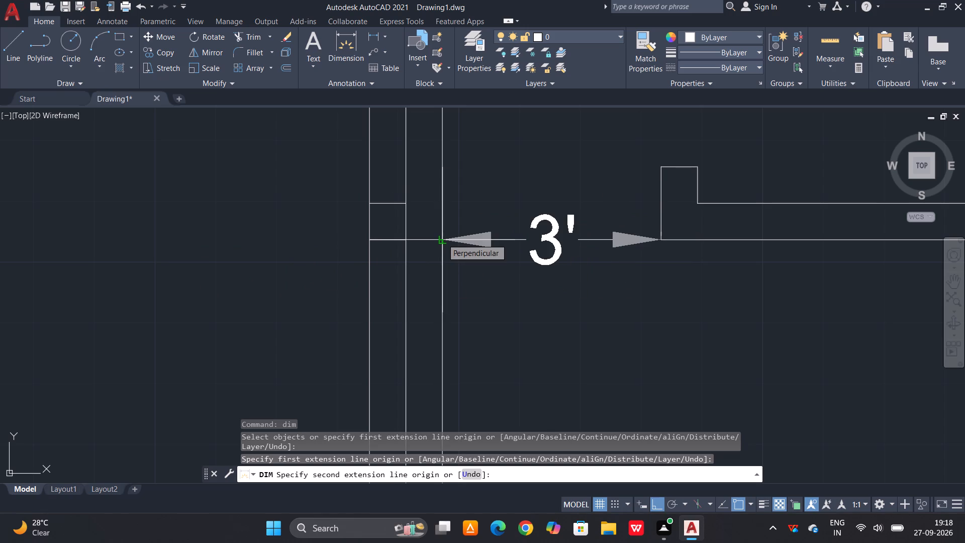
key("Escape")
Extend the two short horizontal lines inside the second partition eastward to the offset line.
scroll(441, 239, "down", 1)
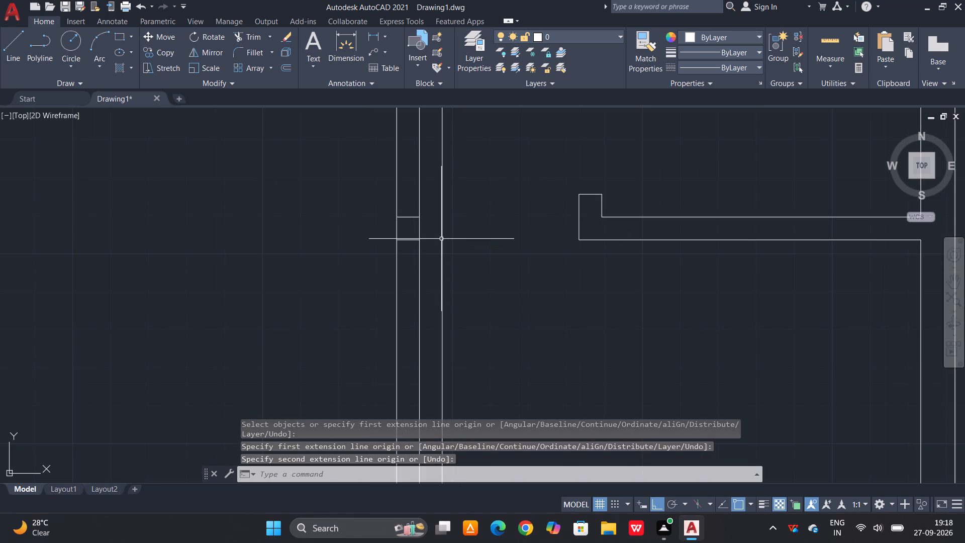
scroll(514, 274, "down", 1)
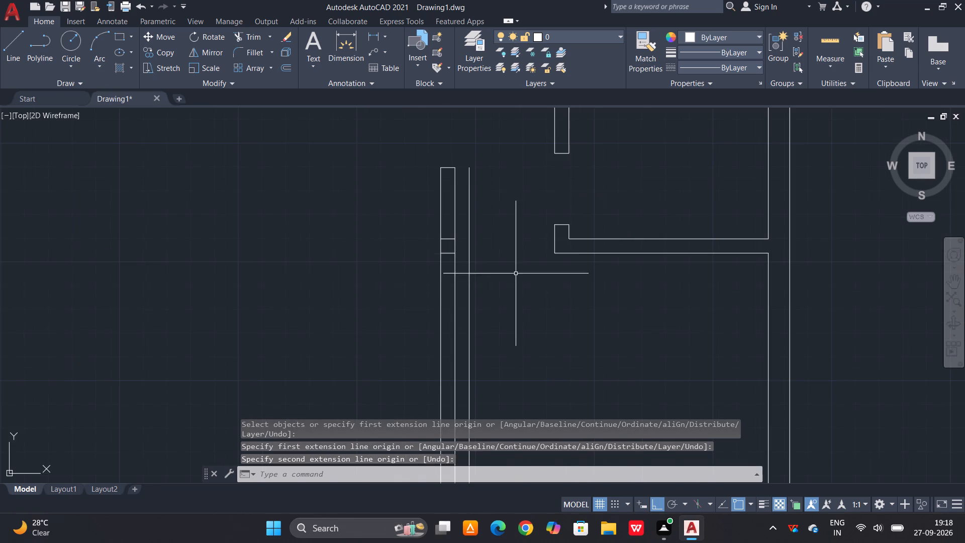
scroll(468, 251, "up", 2)
key("Escape")
type("ex")
key("space")
key("space")
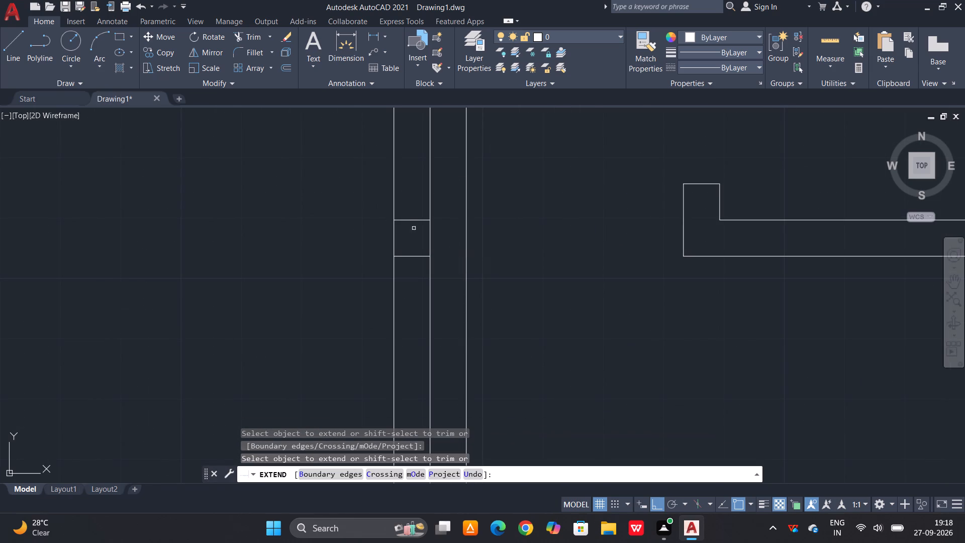
left_click(413, 209)
left_click(417, 270)
scroll(462, 239, "down", 1)
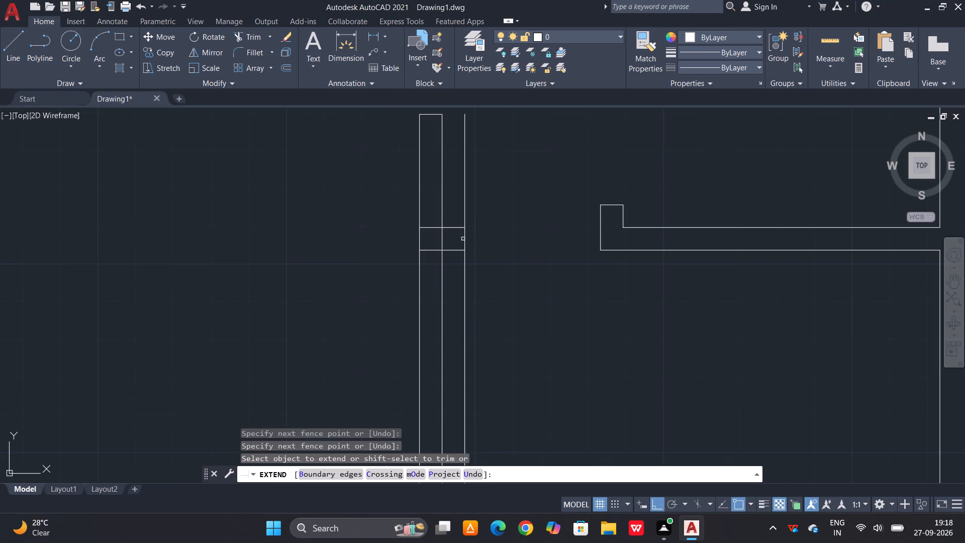
scroll(437, 248, "up", 2)
left_click(457, 226)
left_click(422, 227)
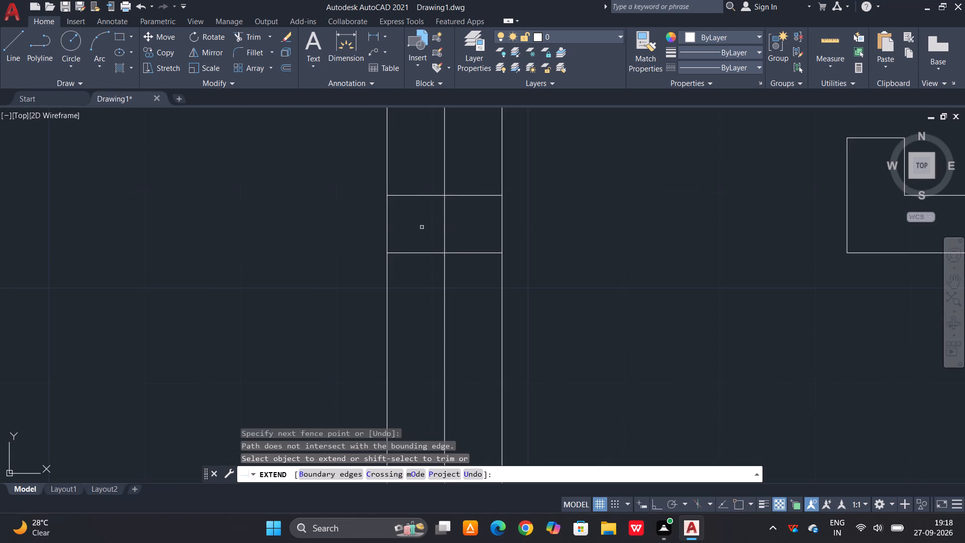
left_click_drag(479, 220, 427, 224)
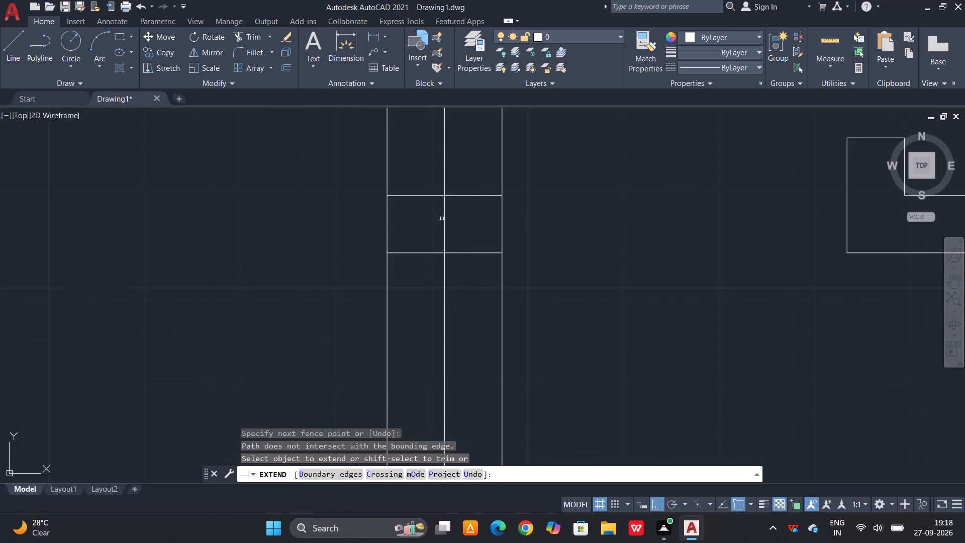
key("Escape")
Trim the partition face, cross lines and surplus offset line to leave a clean 6" door stub on the partition's east side.
type("tr")
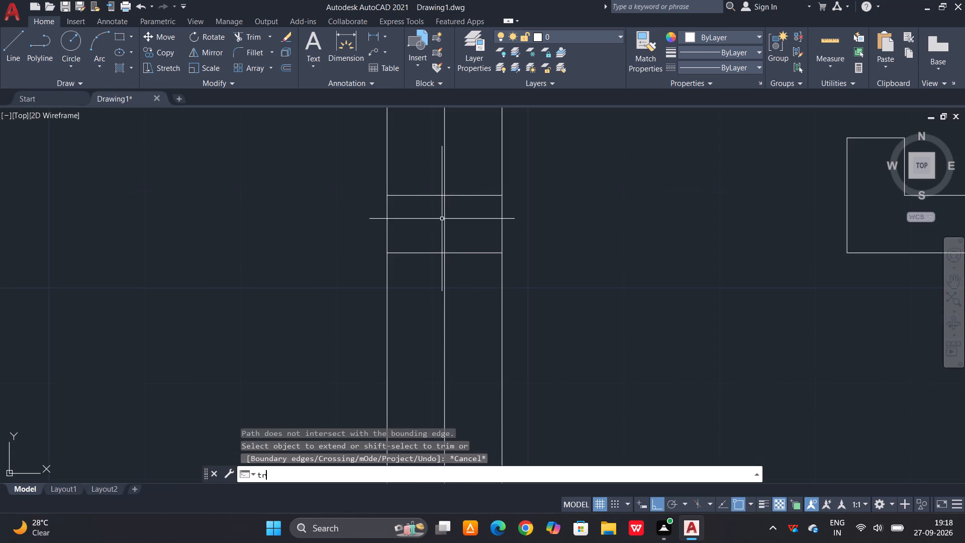
key("space")
key("space")
left_click(460, 217)
left_click(423, 227)
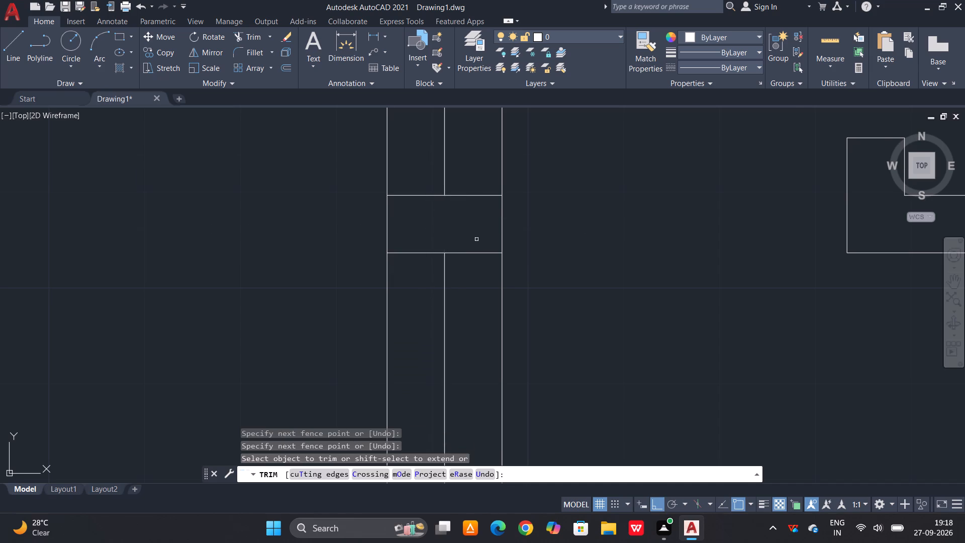
scroll(498, 251, "down", 3)
left_click(501, 218)
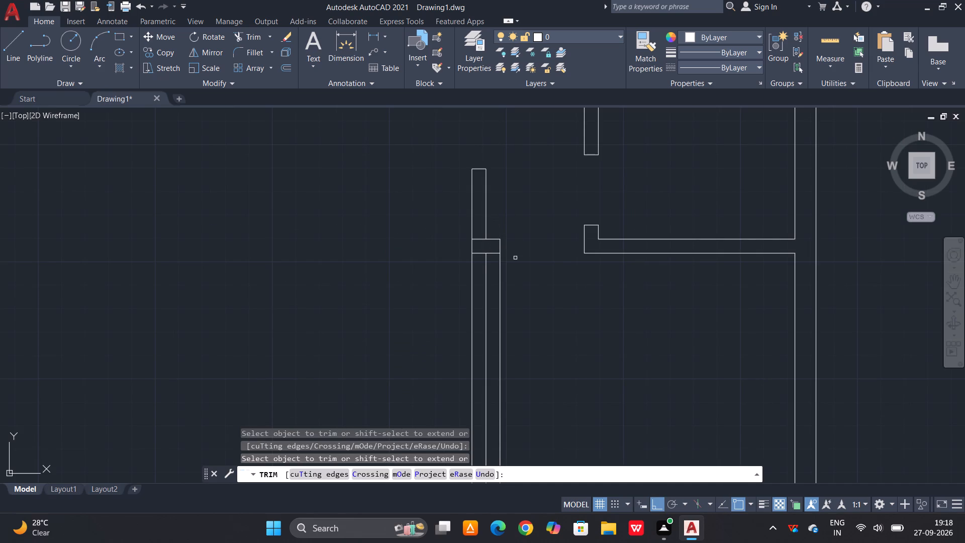
left_click_drag(479, 235, 482, 246)
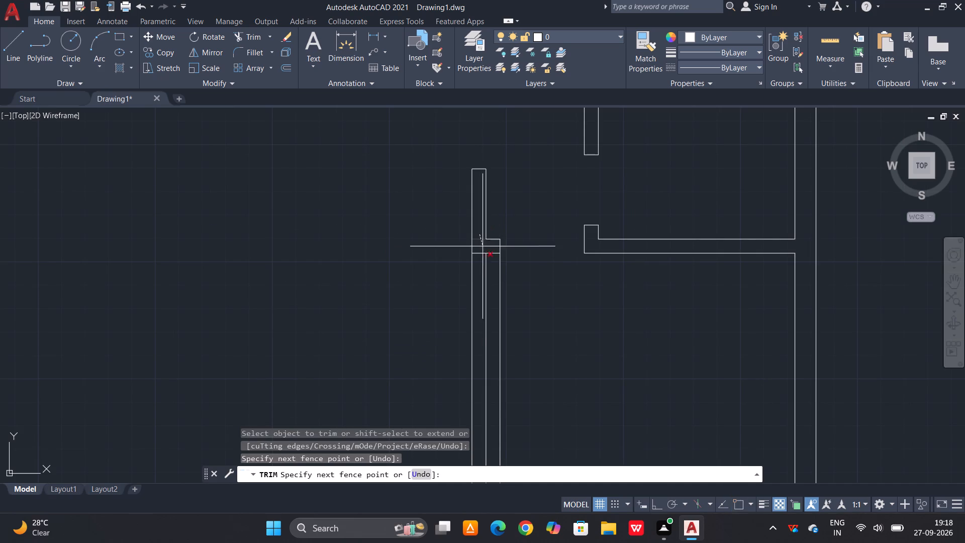
left_click(478, 275)
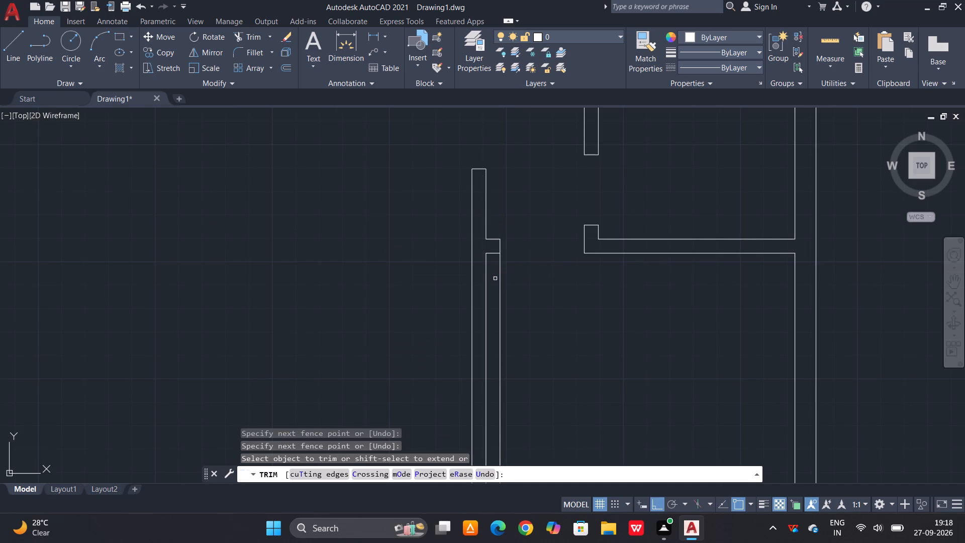
left_click(500, 274)
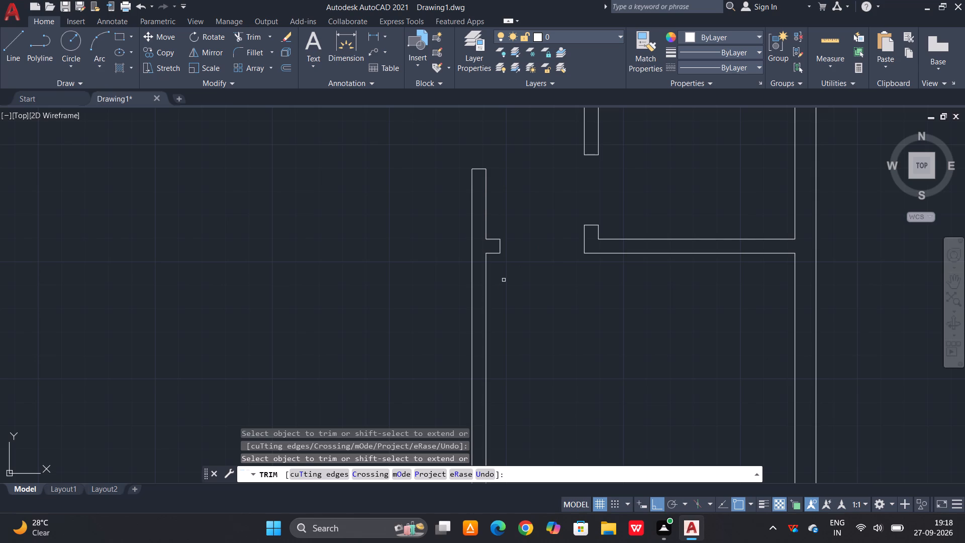
Trim the ends of both south wall faces of the 16' room where they cross the second partition.
middle_click_drag(500, 283, 480, 299)
scroll(488, 239, "down", 1)
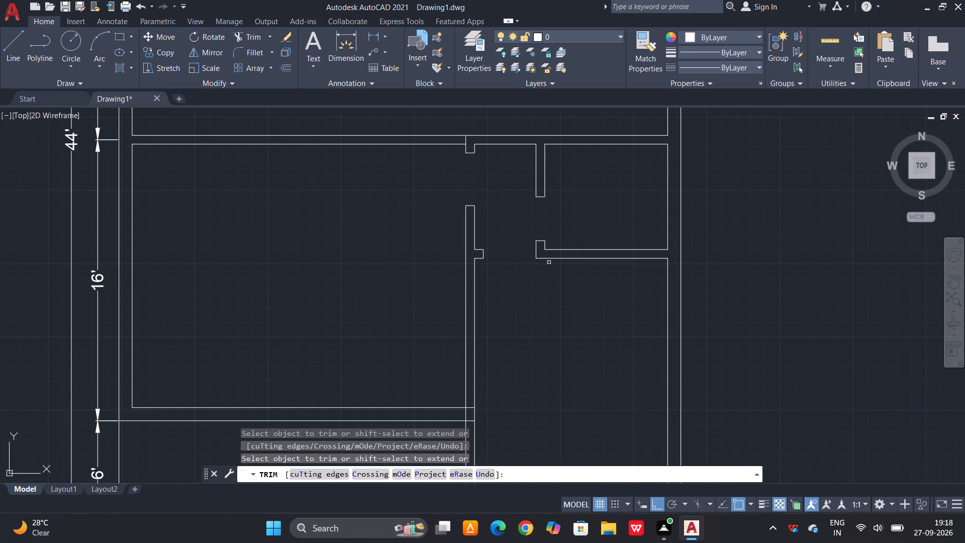
scroll(536, 263, "down", 2)
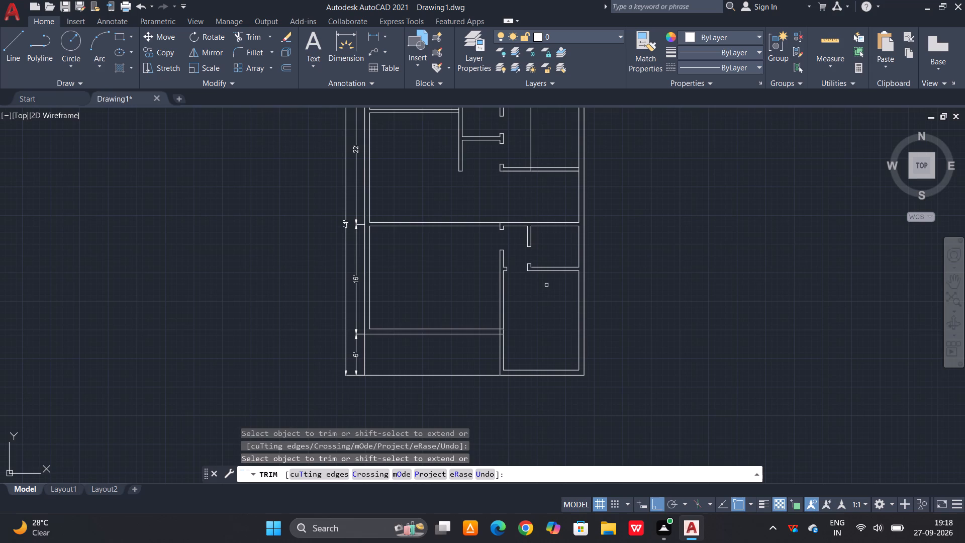
scroll(503, 344, "up", 2)
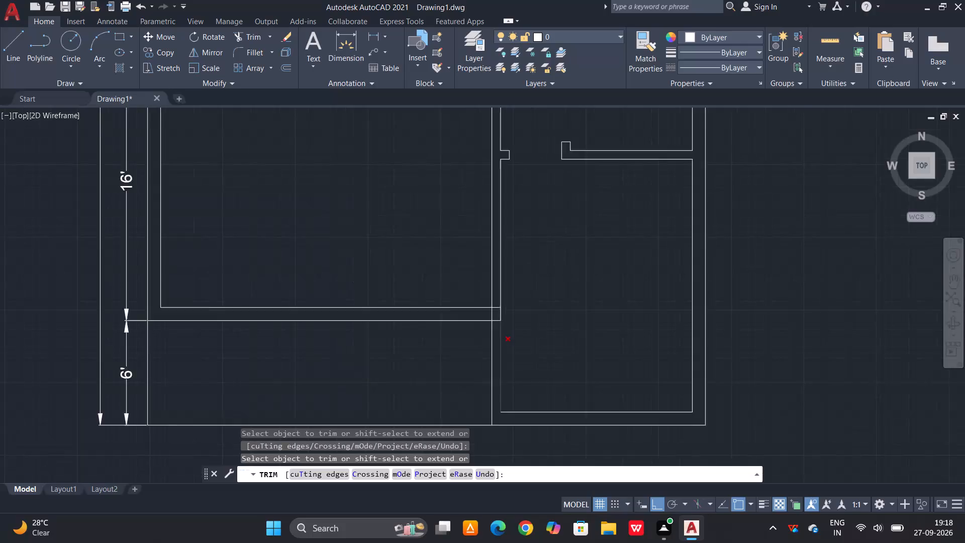
scroll(503, 344, "up", 2)
left_click(487, 242)
left_click(480, 307)
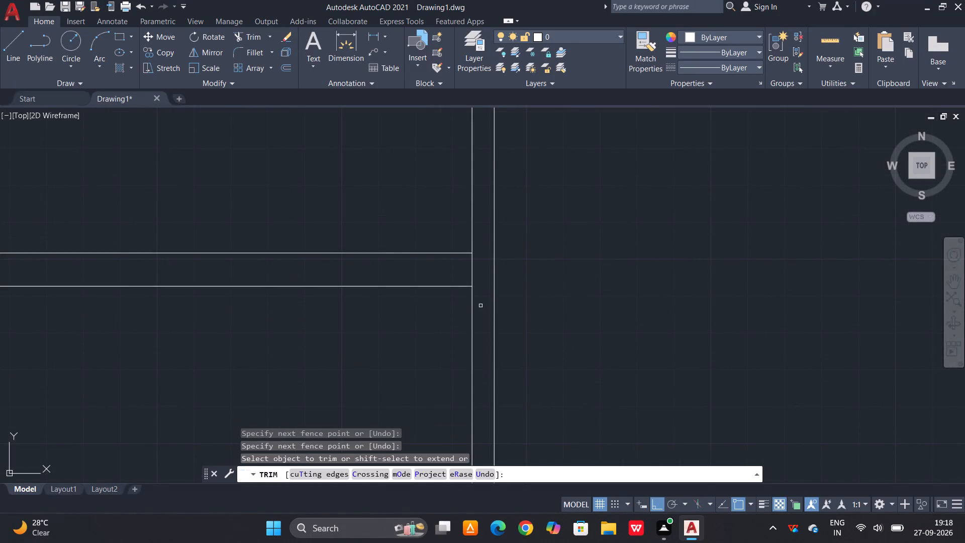
Measure the width of the southeast room between the east wall's inner face and the second partition's east face.
scroll(480, 304, "down", 3)
middle_click_drag(574, 182, 560, 248)
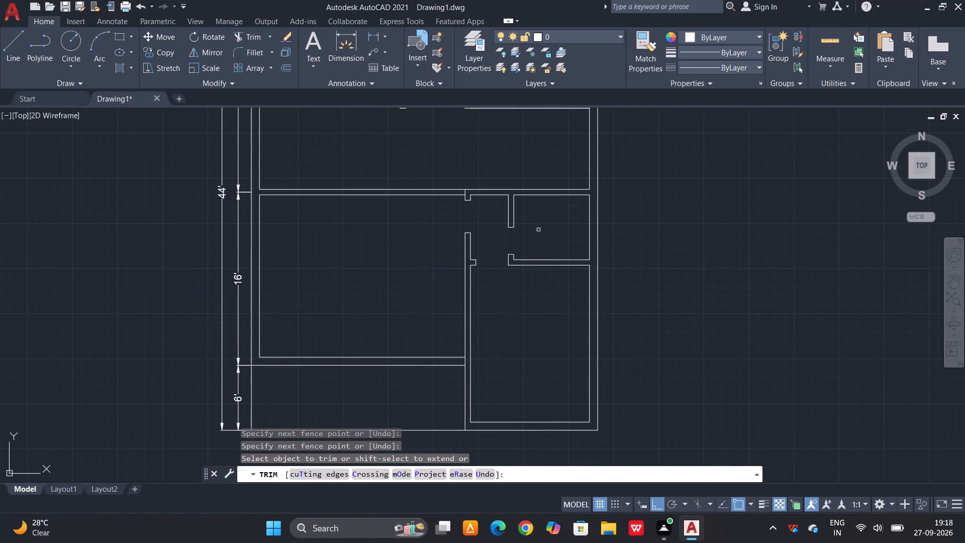
key("Escape")
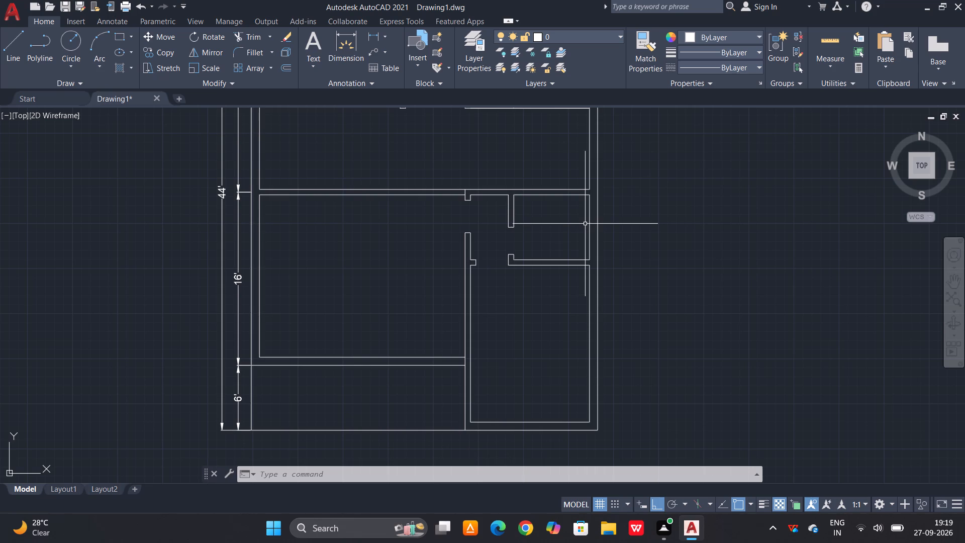
scroll(567, 248, "up", 1)
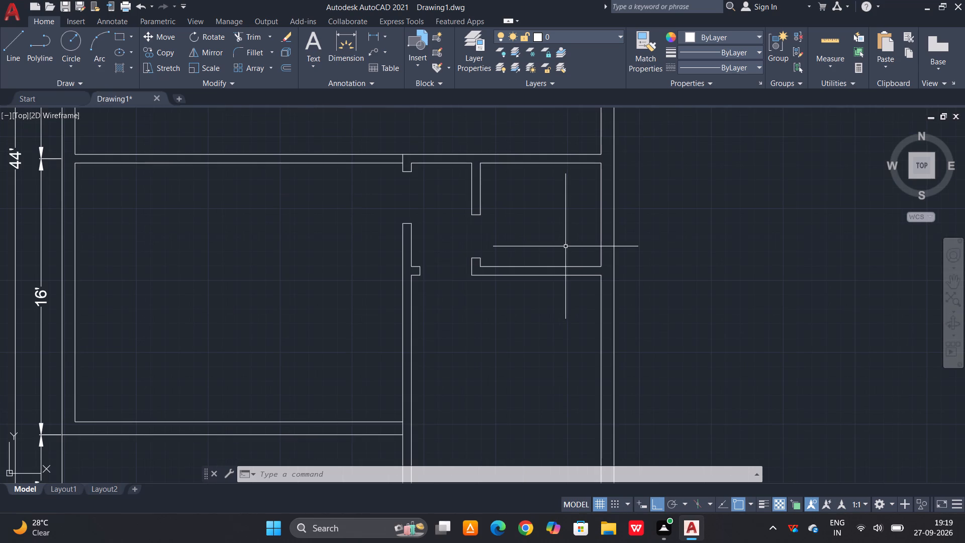
type("dim")
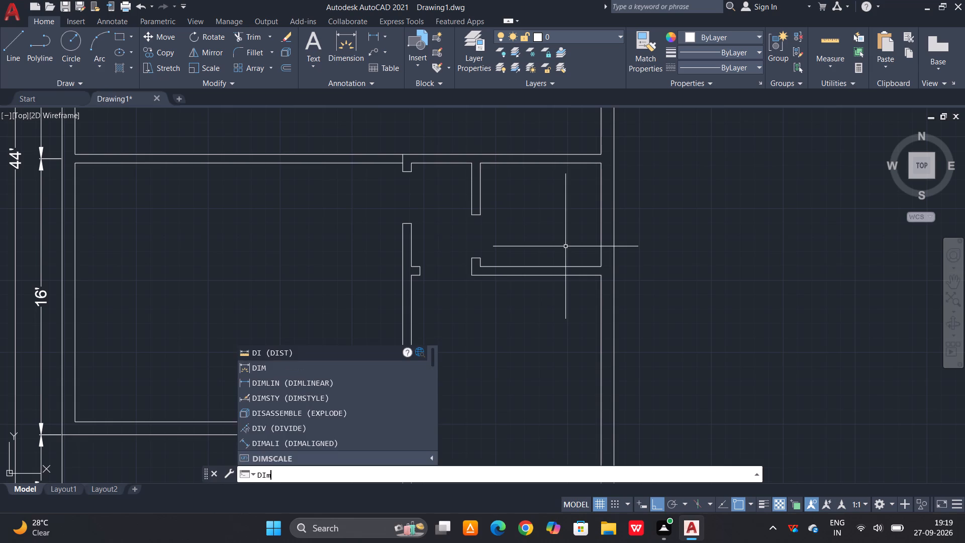
key("space")
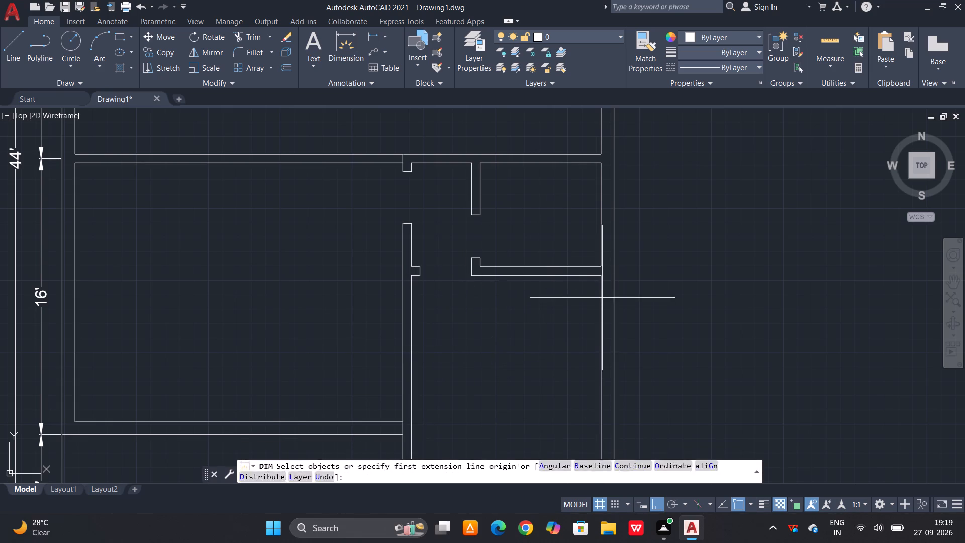
left_click(600, 276)
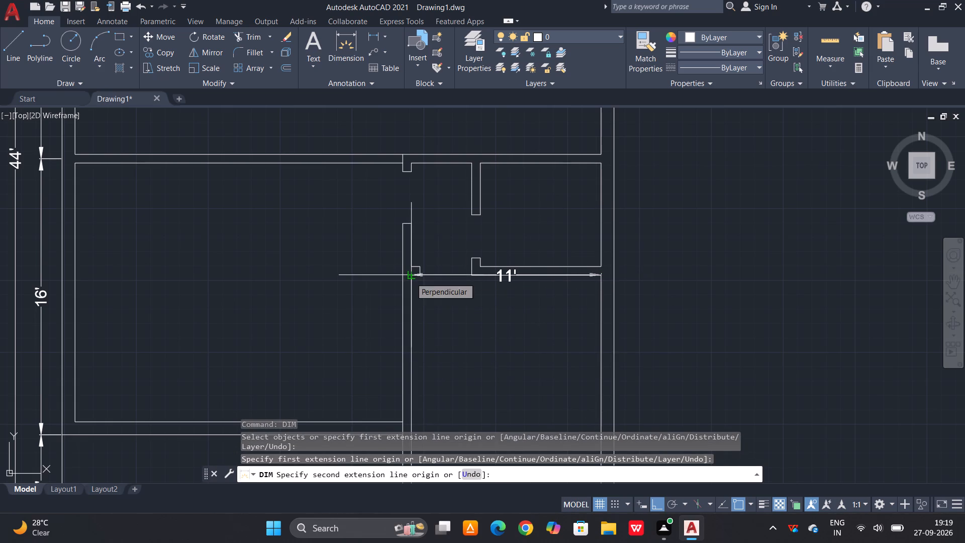
key("Escape")
Measure the width of the 16' room from the second partition's door end to the west wall's inner face.
key("d")
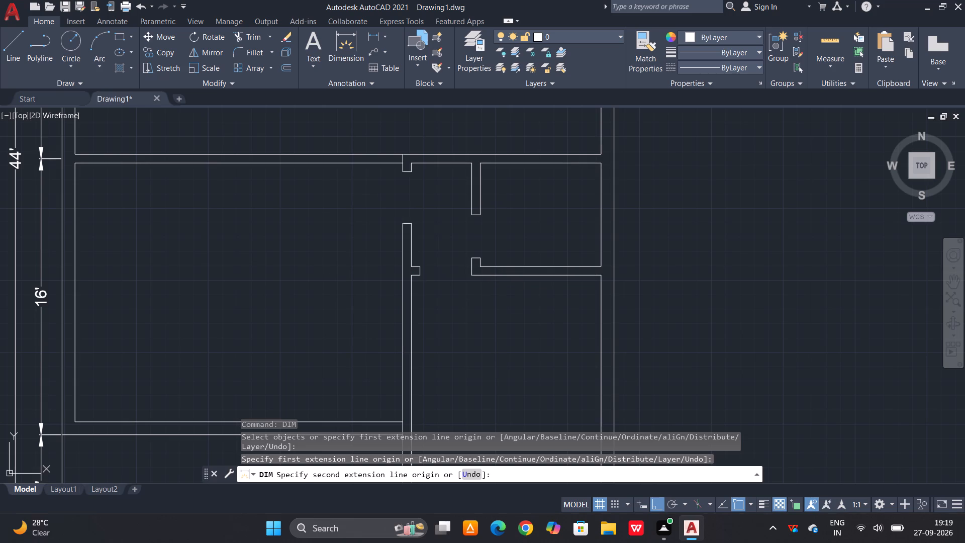
type("im")
key("space")
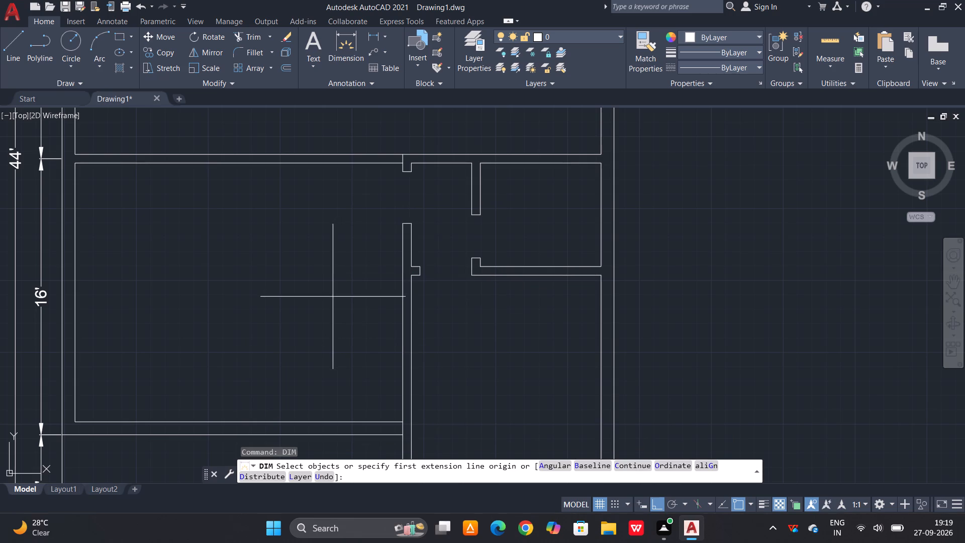
scroll(326, 303, "down", 1)
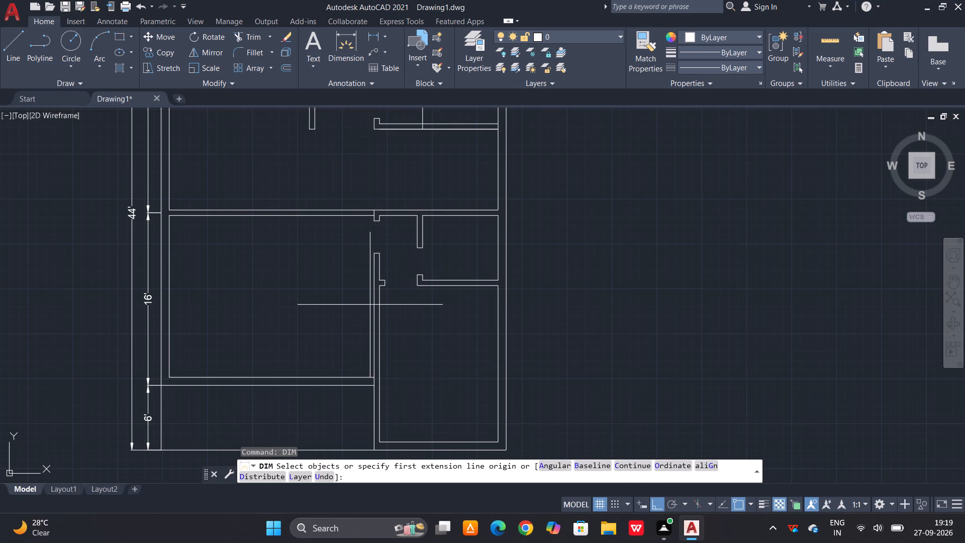
left_click(377, 253)
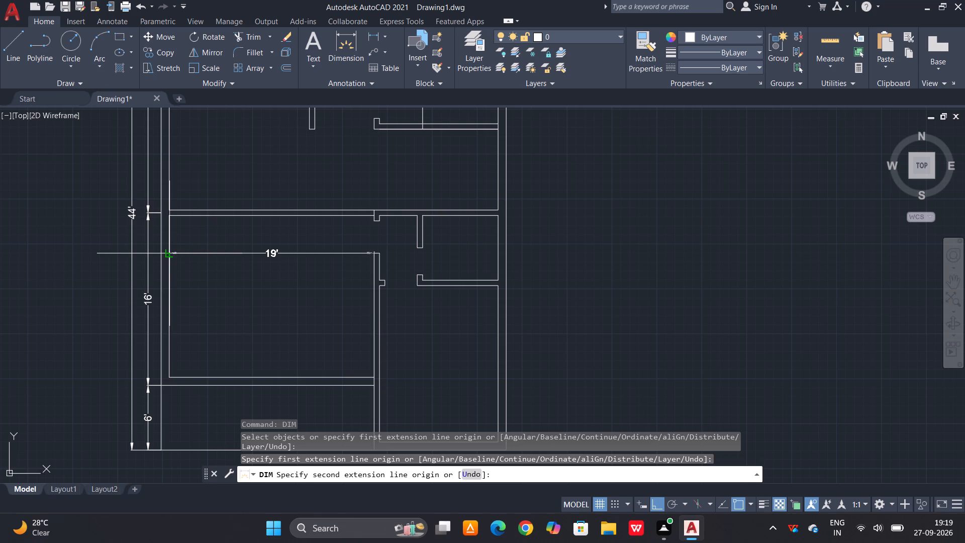
key("Escape")
Offset the west wall's inner face 16' eastward inside the 16' room.
key("o")
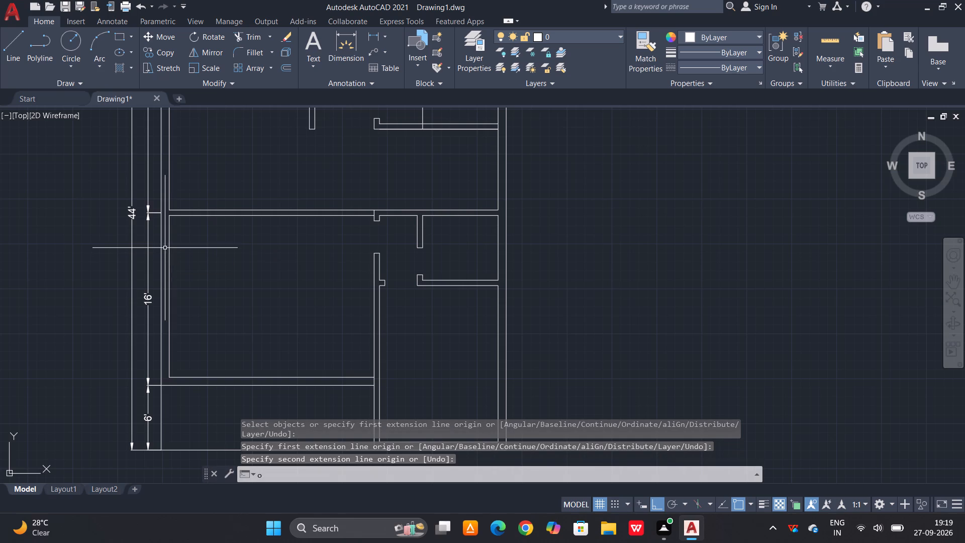
key("space")
type("1")
key("6")
key("apostrophe")
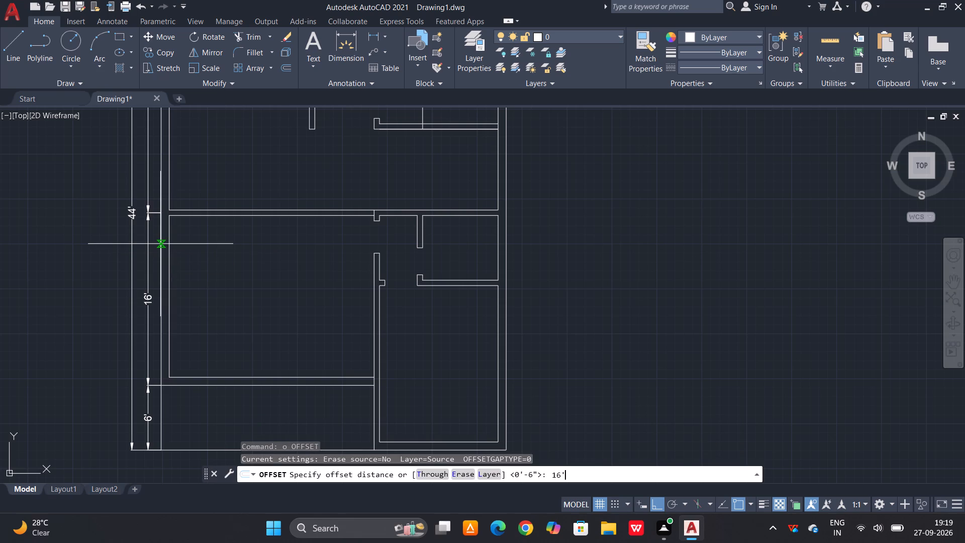
key("space")
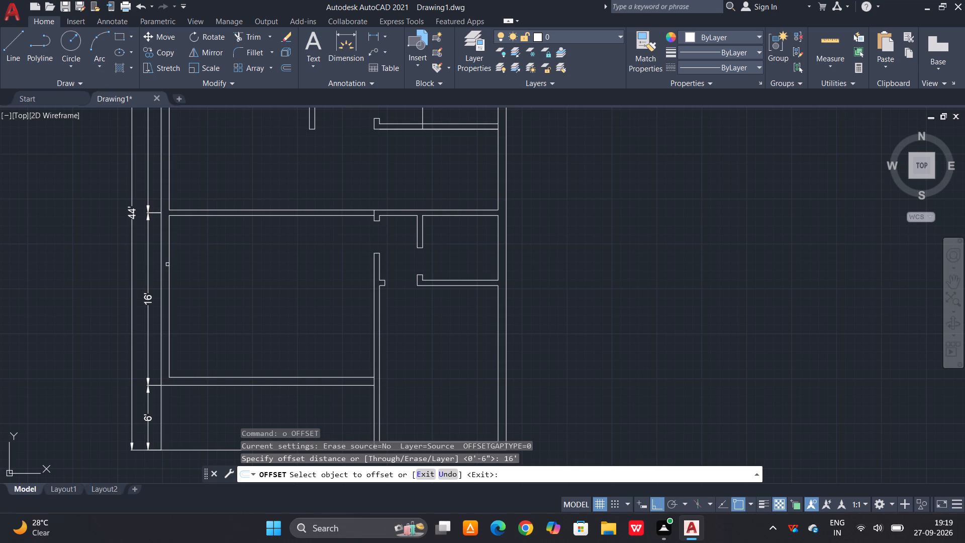
left_click(167, 262)
left_click(236, 287)
key("Escape")
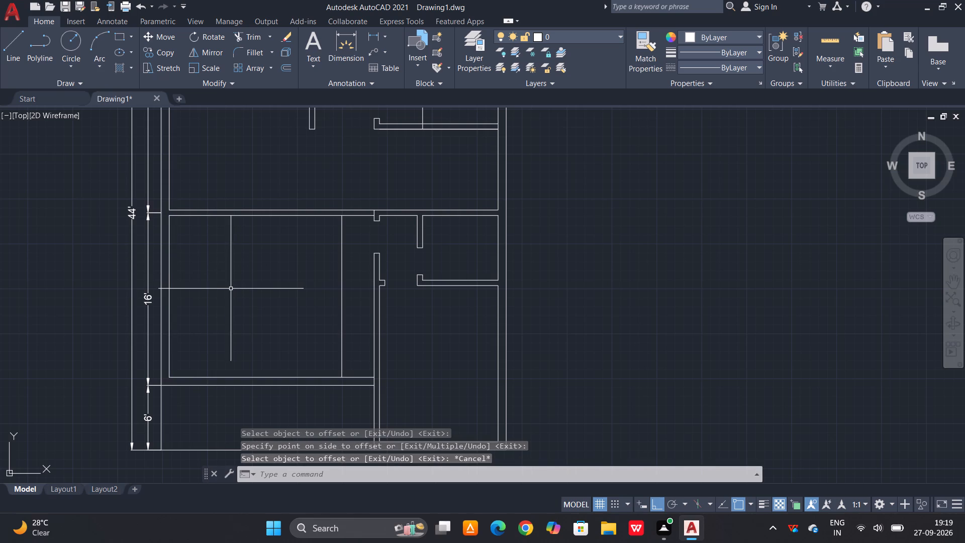
Offset the new vertical line 6" eastward as the new wall's second face.
key("o")
key("space")
type("6\"")
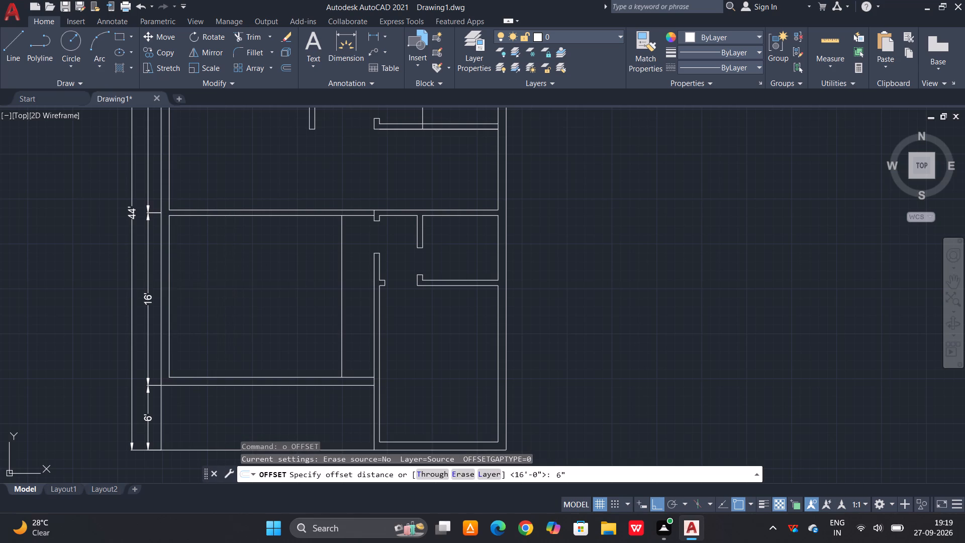
key("space")
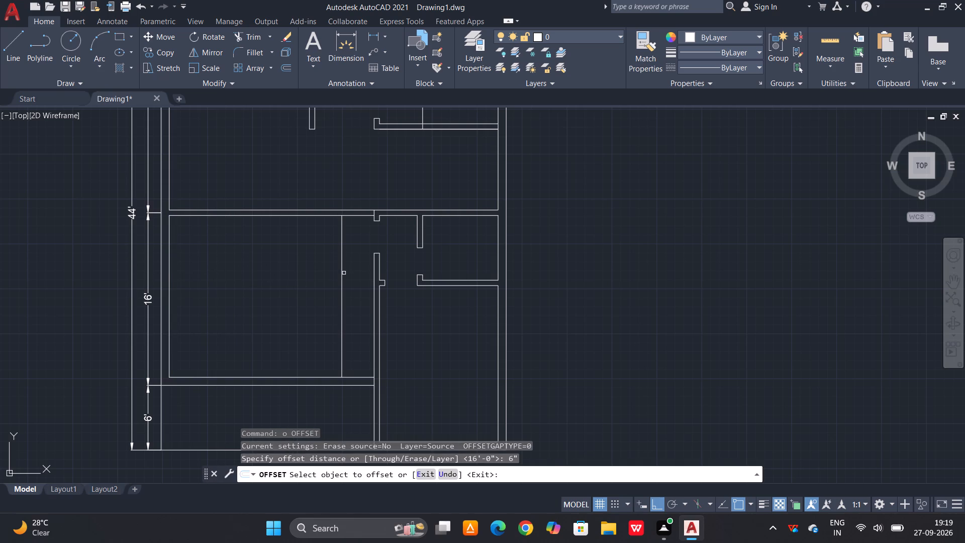
left_click(339, 273)
left_click(340, 274)
left_click(341, 276)
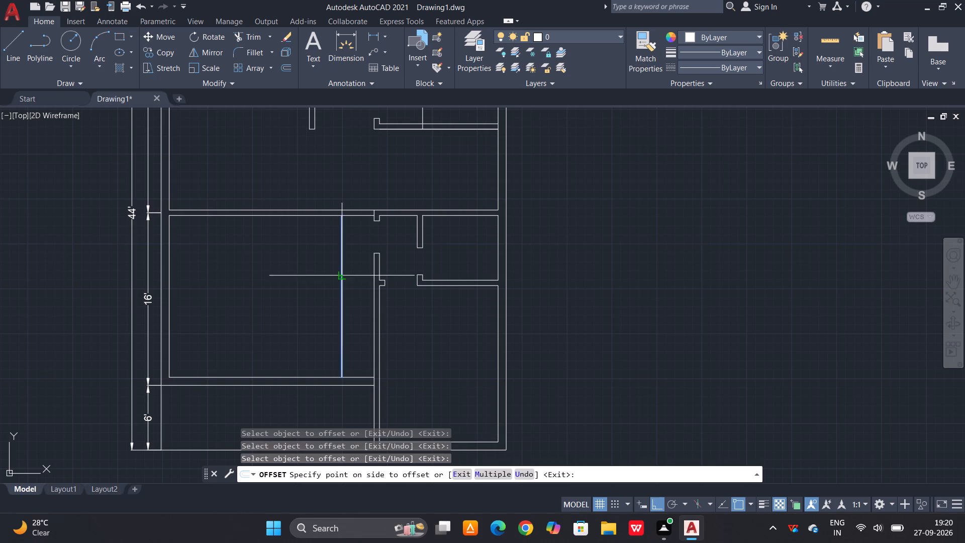
left_click(354, 285)
scroll(322, 329, "up", 1)
key("Escape")
Measure the width from the new wall's east face to the east outer wall's inner face.
type("dim")
key("space")
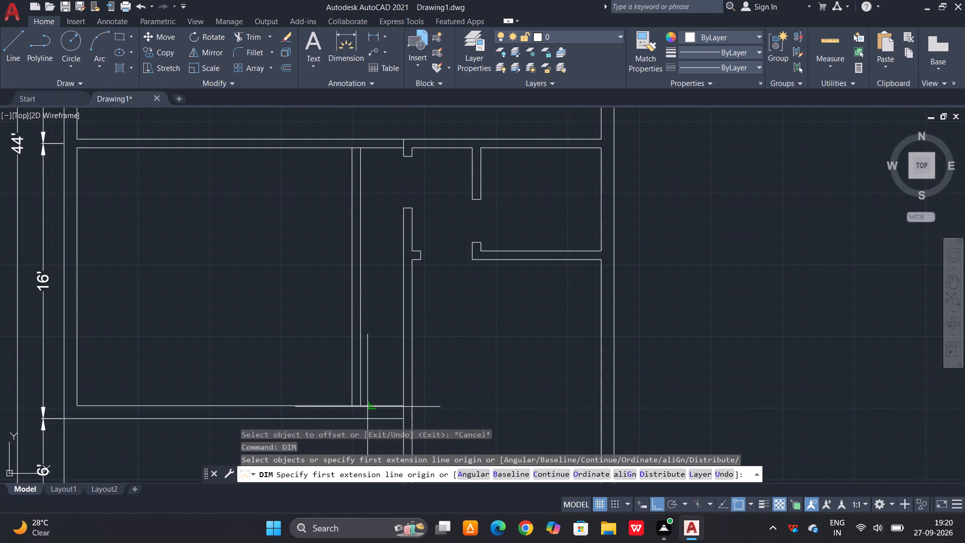
left_click(358, 404)
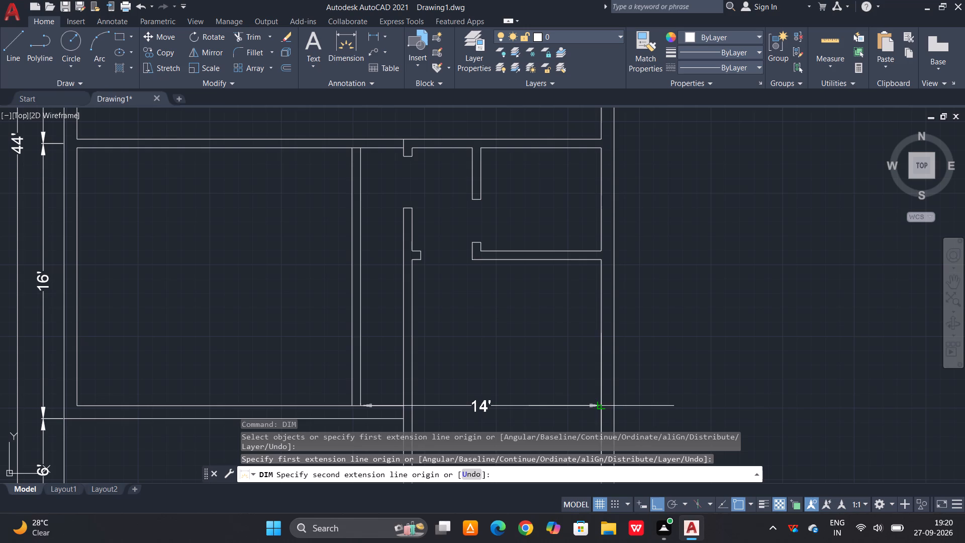
key("Escape")
Extend both faces of the new 6" wall southward through the room's south wall to the plan's outer south line.
scroll(497, 316, "down", 1)
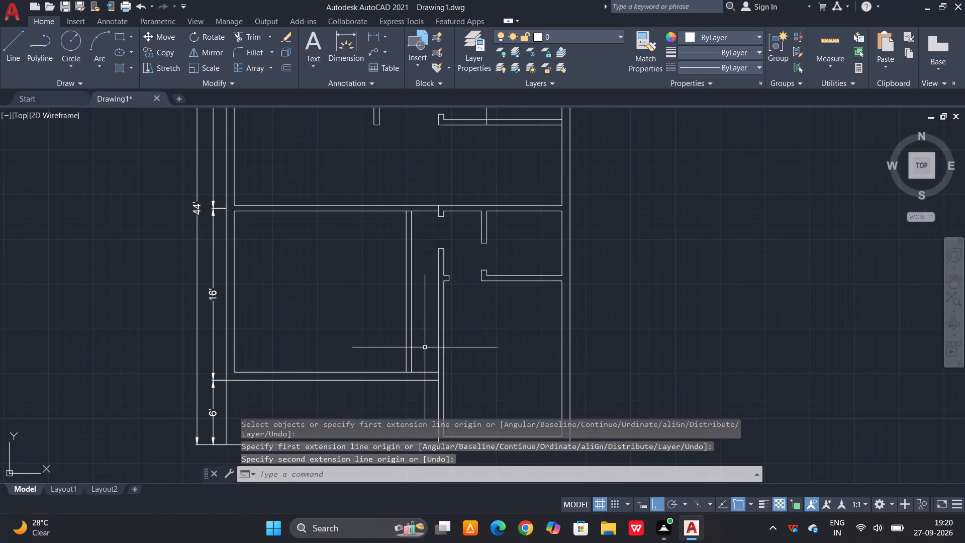
scroll(426, 344, "up", 1)
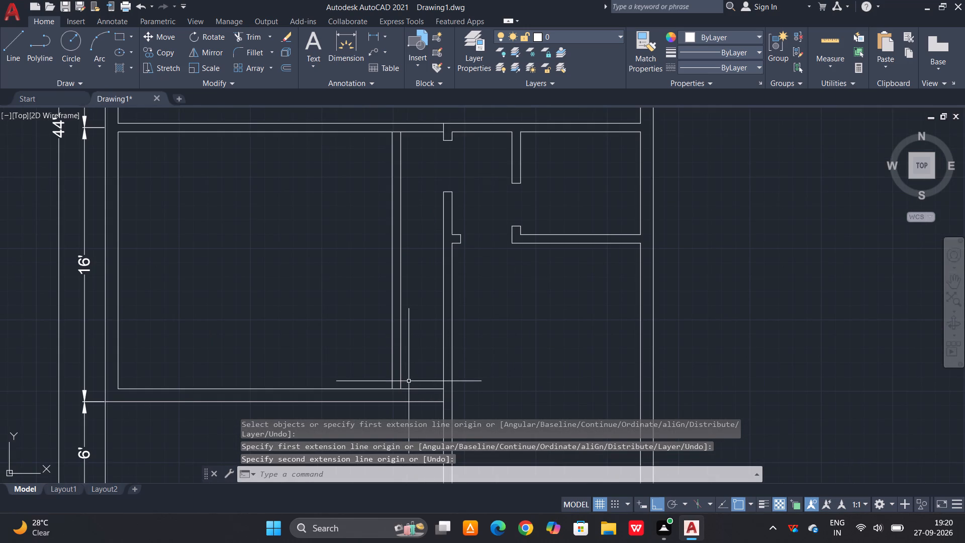
scroll(463, 285, "down", 2)
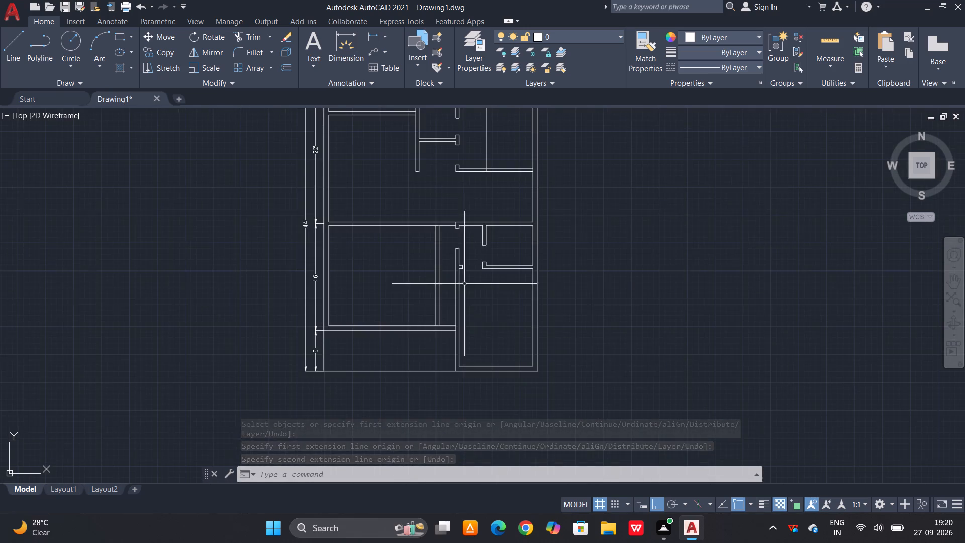
scroll(448, 343, "up", 2)
key("Escape")
key("e")
key("x")
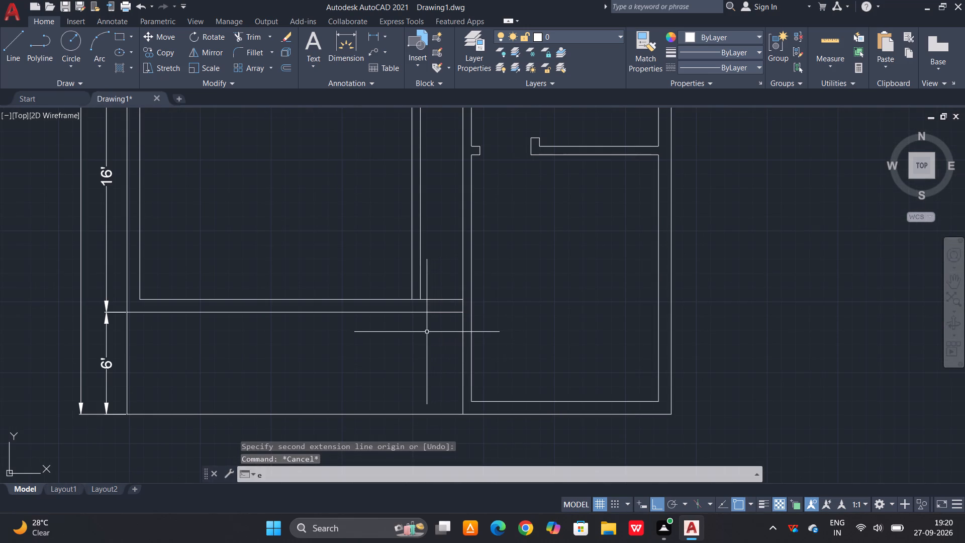
key("space")
key("space")
left_click_drag(442, 239, 428, 238)
left_click(350, 254)
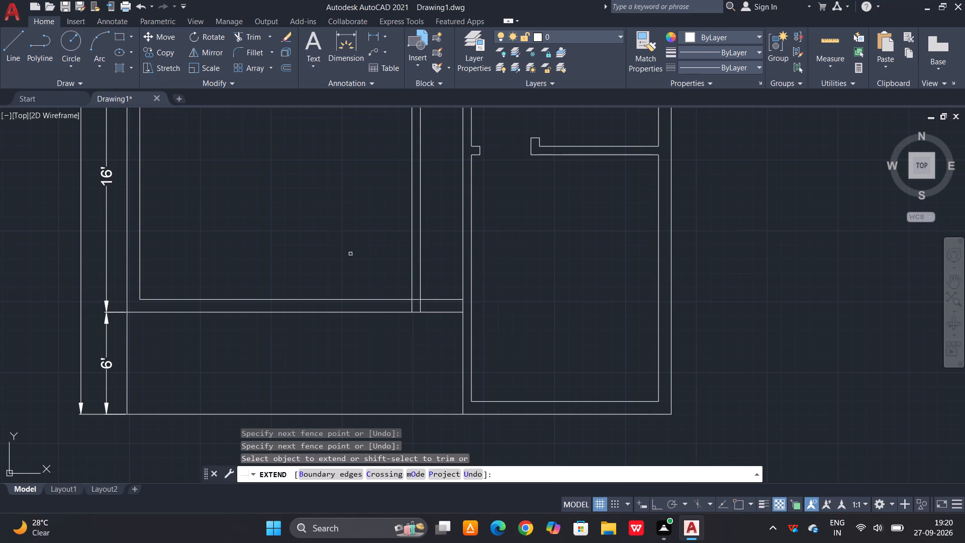
left_click_drag(434, 244, 392, 252)
left_click(341, 253)
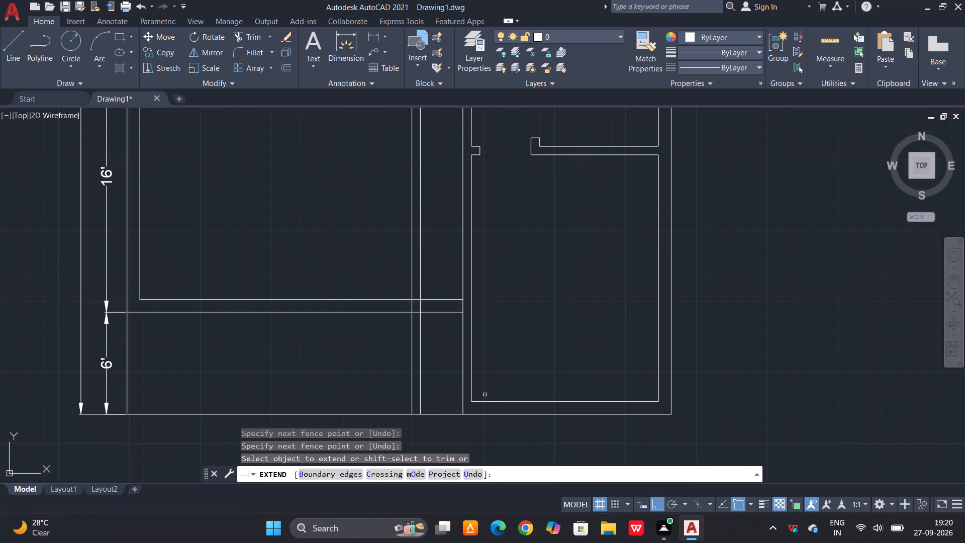
Extend the southeast room's south inner wall line westward to the new wall's east face.
left_click(477, 401)
left_click(467, 401)
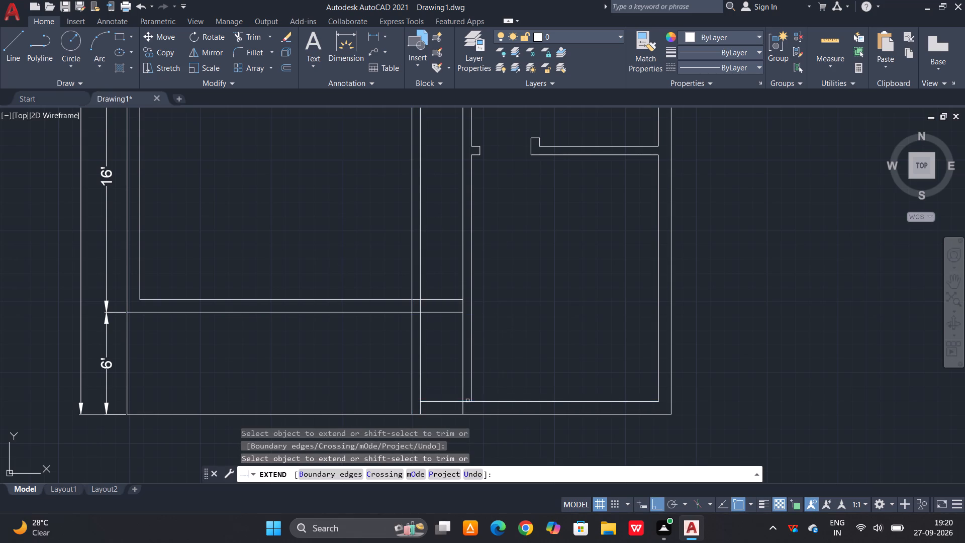
key("Escape")
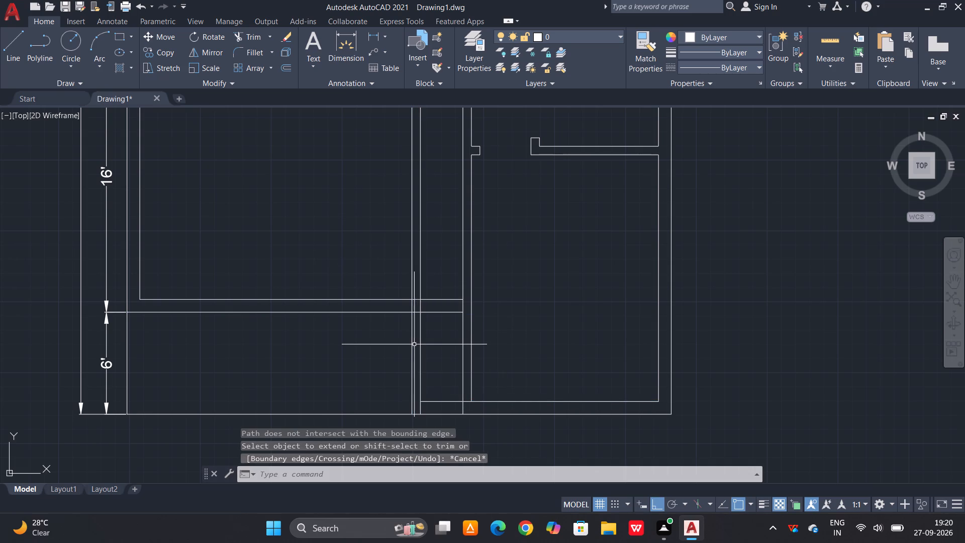
Trim the 16' room's south wall faces between the new wall and old partition, plus the old partition's end crossing the outer south wall.
type("tr")
key("space")
key("space")
left_click_drag(448, 283, 444, 302)
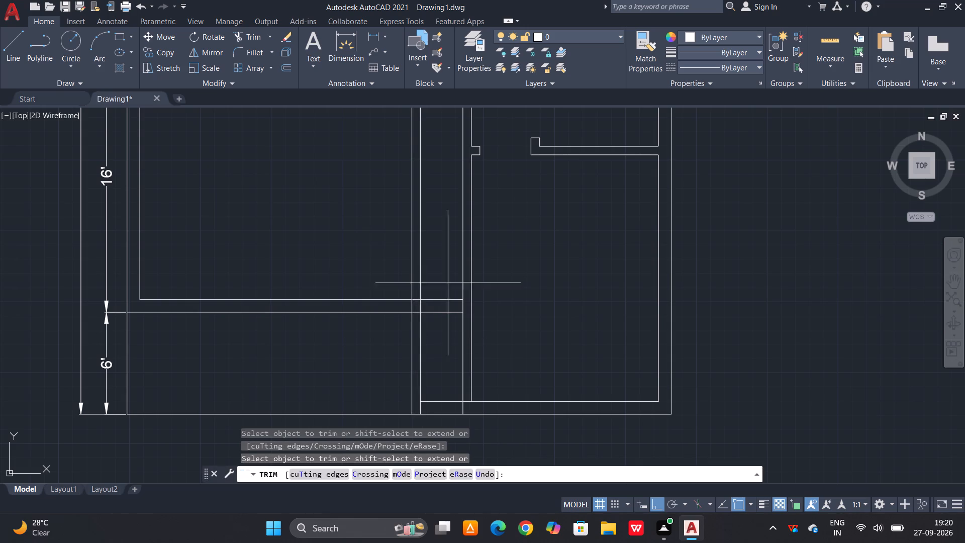
left_click(426, 356)
scroll(467, 412, "up", 2)
left_click_drag(463, 403, 457, 402)
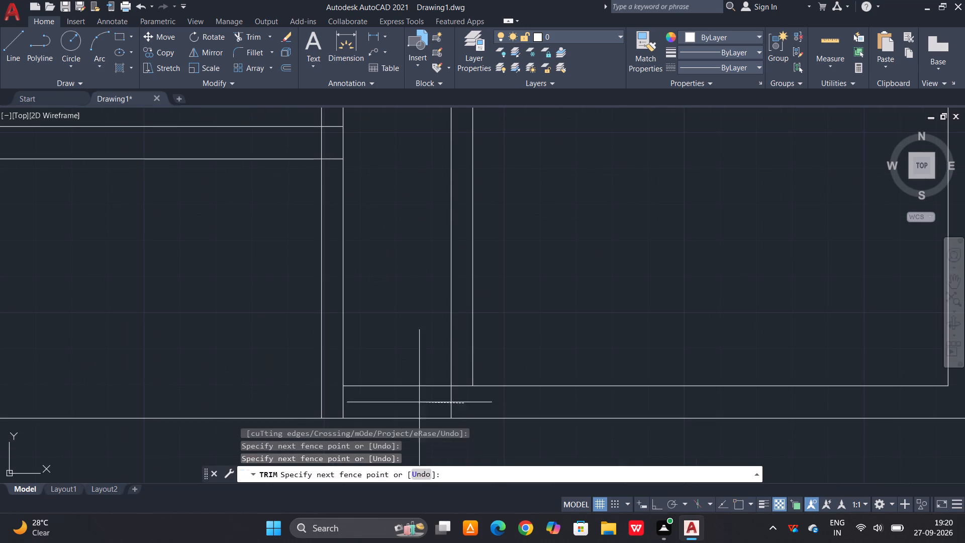
left_click(419, 402)
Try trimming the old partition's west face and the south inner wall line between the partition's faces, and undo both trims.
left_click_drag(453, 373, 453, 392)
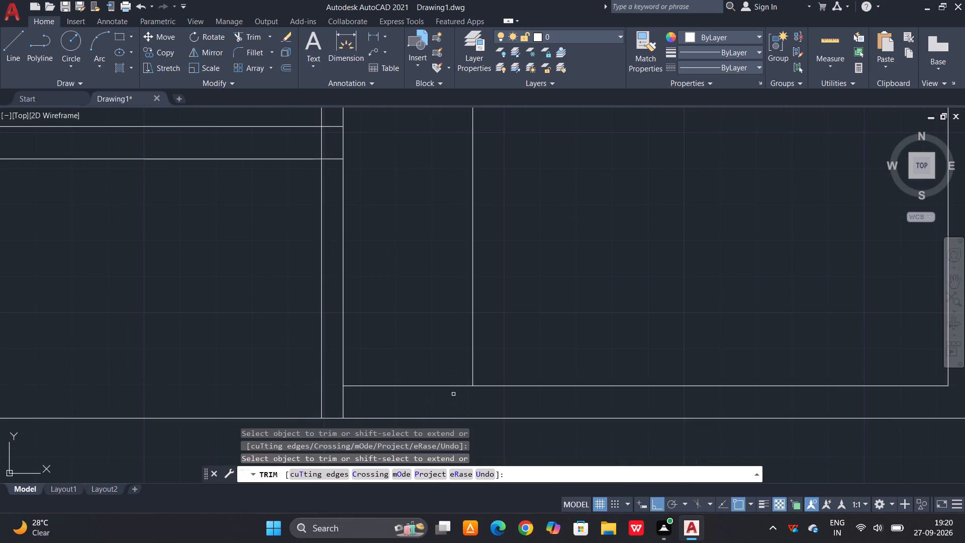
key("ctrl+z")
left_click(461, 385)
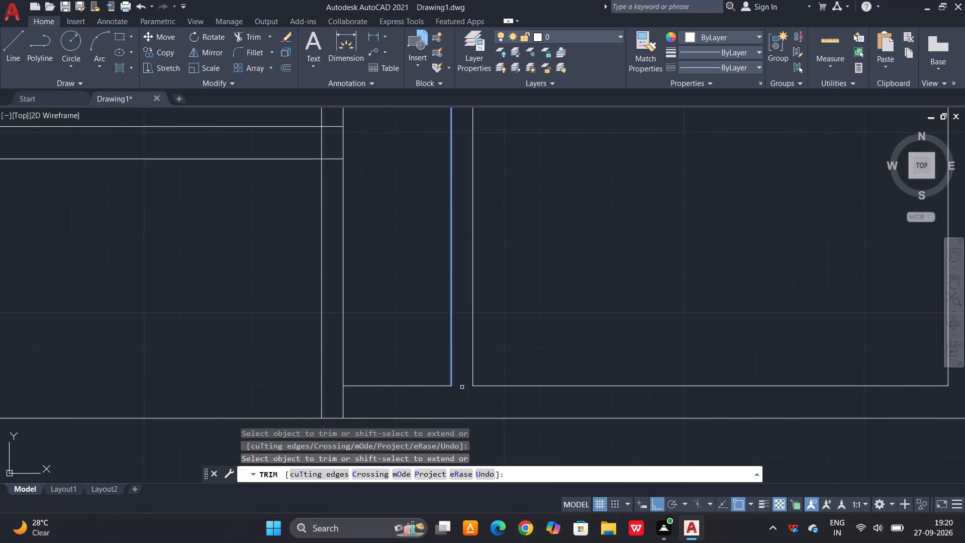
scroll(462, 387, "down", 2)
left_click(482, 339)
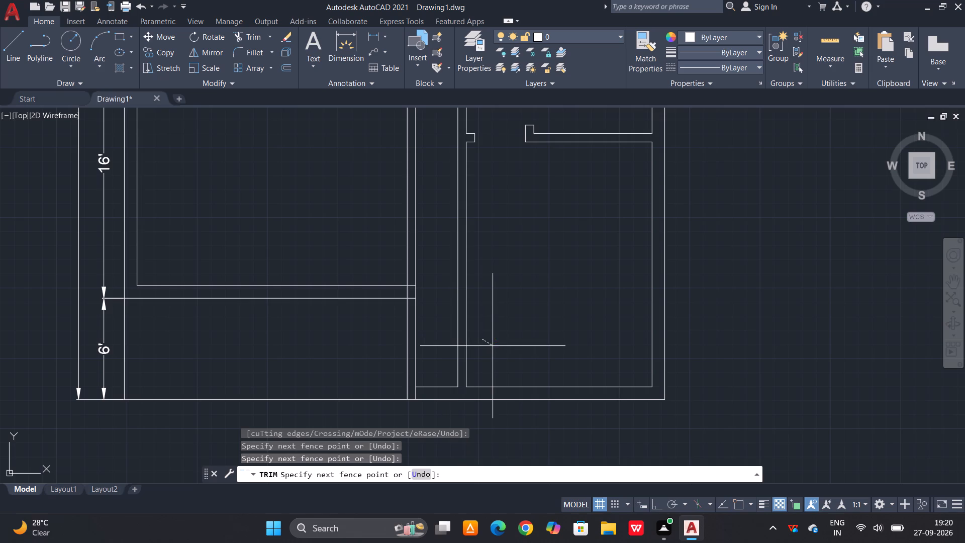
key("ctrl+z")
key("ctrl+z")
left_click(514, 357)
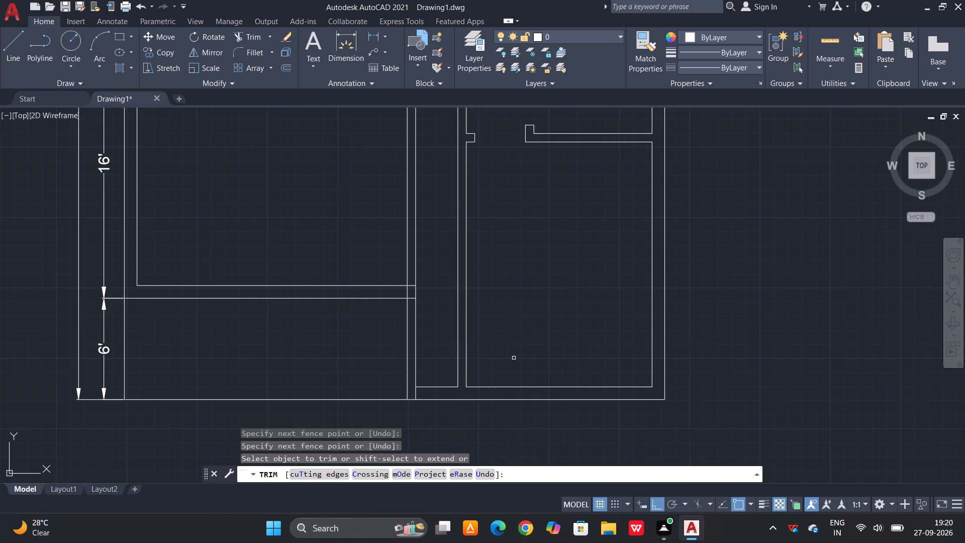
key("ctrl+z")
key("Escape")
Trim away both faces of the old partition, from the south outer wall up to the door opening below the middle wall.
type("tr")
key("space")
key("space")
left_click_drag(514, 321, 485, 321)
left_click_drag(437, 330, 536, 314)
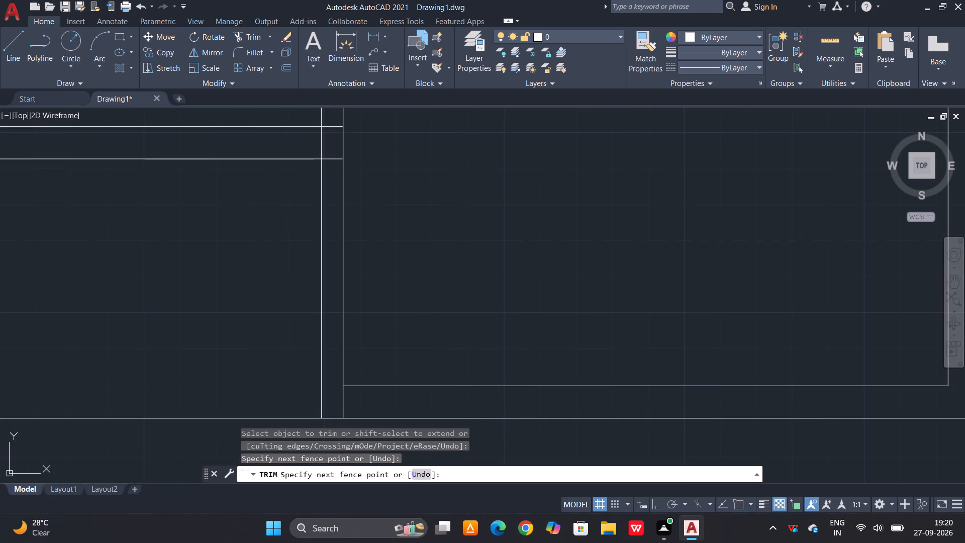
scroll(517, 376, "down", 3)
left_click_drag(521, 195, 516, 198)
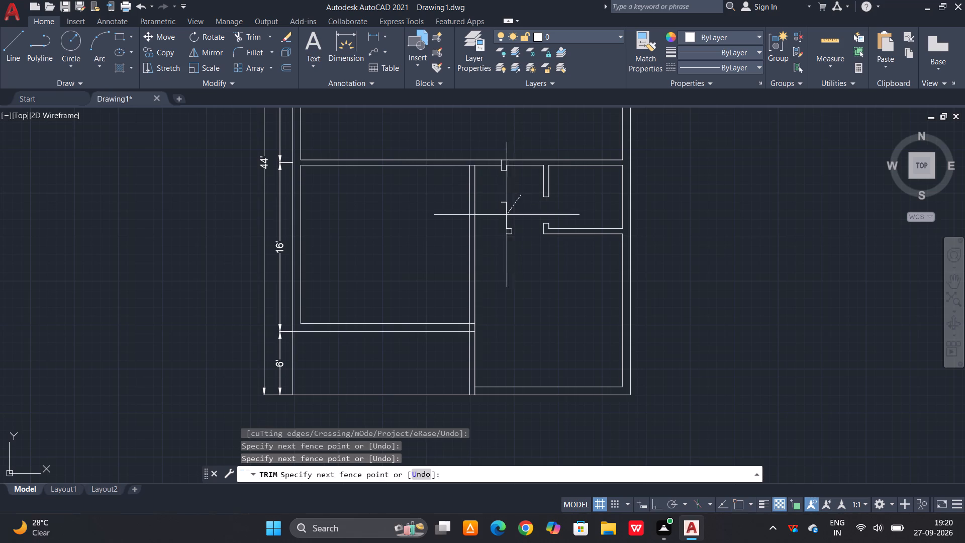
left_click(500, 227)
left_click_drag(519, 188, 501, 209)
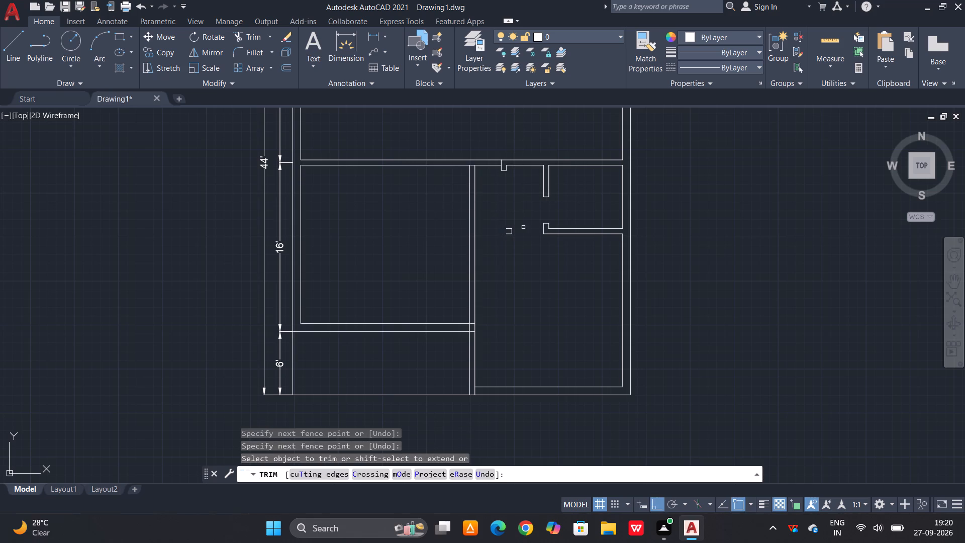
Remove the old partition's leftover door jamb stub west of the small east room, trimming its end and erasing the remaining short lines.
left_click_drag(524, 227, 513, 232)
left_click(496, 242)
left_click_drag(513, 230, 504, 239)
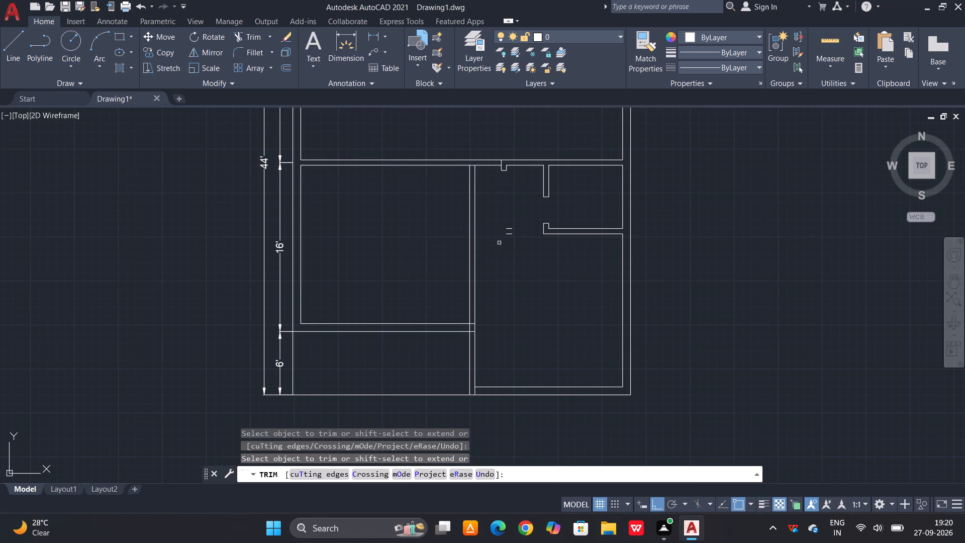
left_click_drag(519, 205, 516, 211)
key("Escape")
key("Escape")
left_click_drag(520, 214, 516, 233)
left_click(505, 246)
key("Delete")
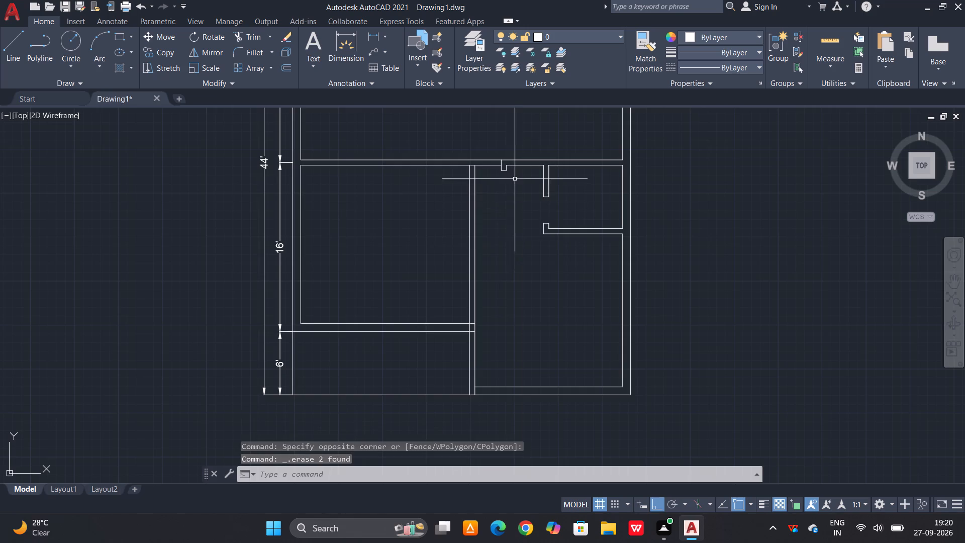
Erase the old partition's remaining three-line stub at the south face of the middle horizontal wall.
scroll(512, 178, "up", 2)
left_click(501, 152)
left_click(479, 164)
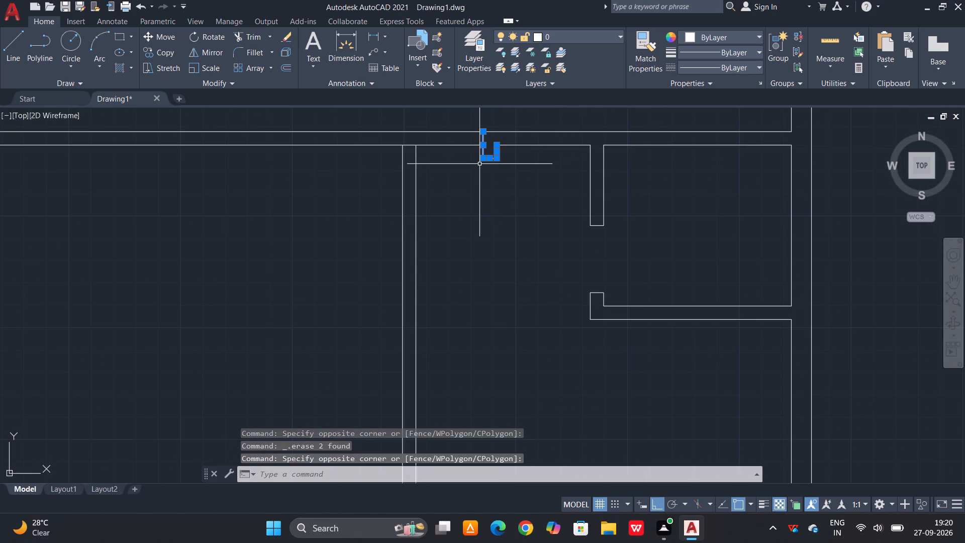
key("Delete")
key("Escape")
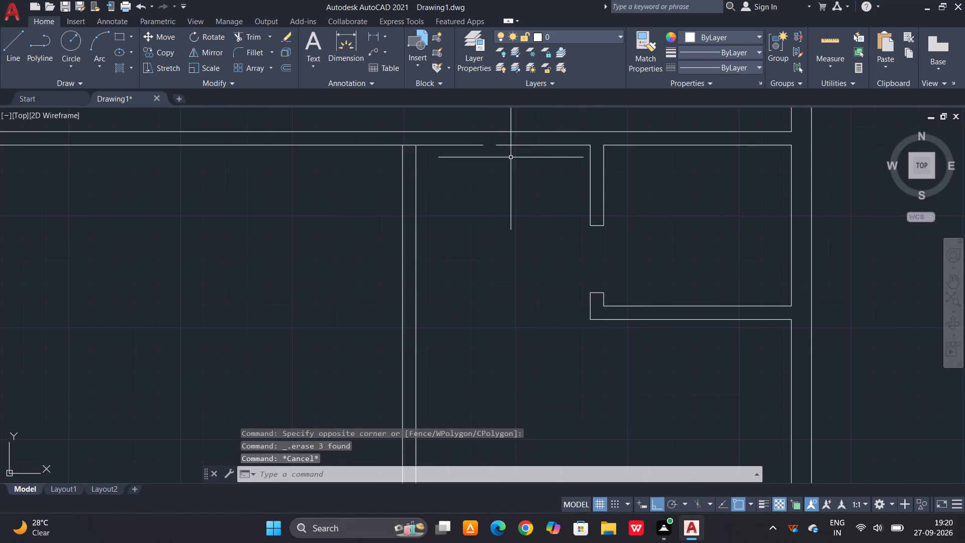
Join the two segments of the middle wall's south face across the gap left by the old partition stub.
type("j")
key("space")
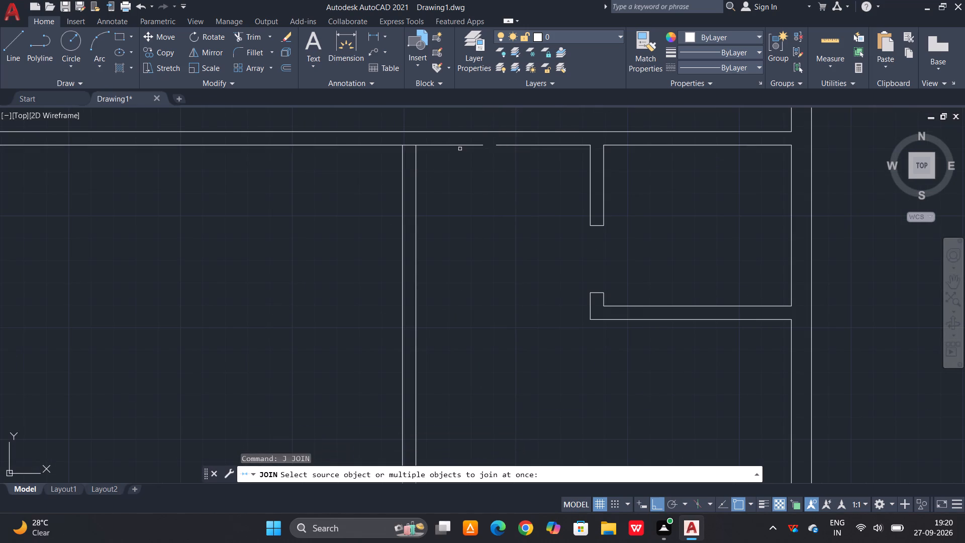
left_click(462, 145)
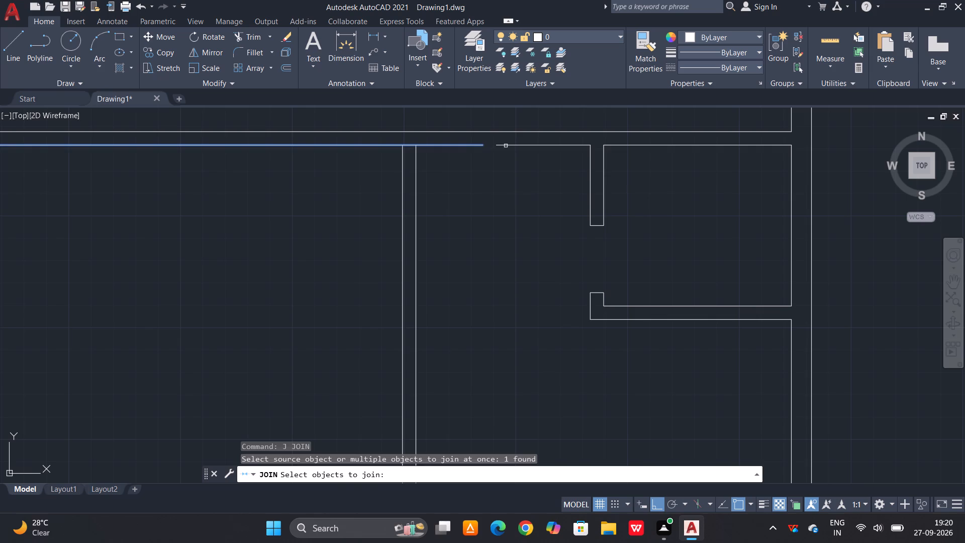
left_click(506, 146)
key("space")
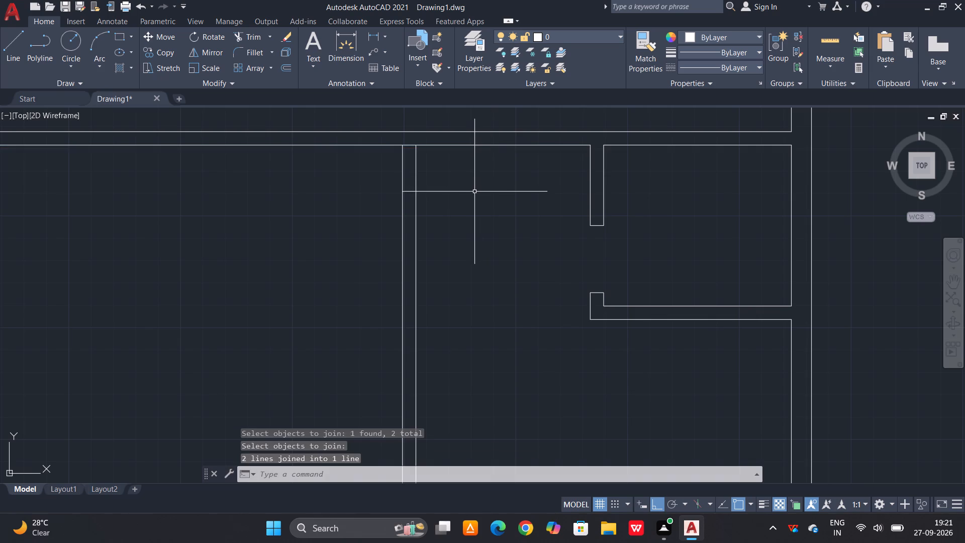
scroll(467, 247, "down", 1)
key("Escape")
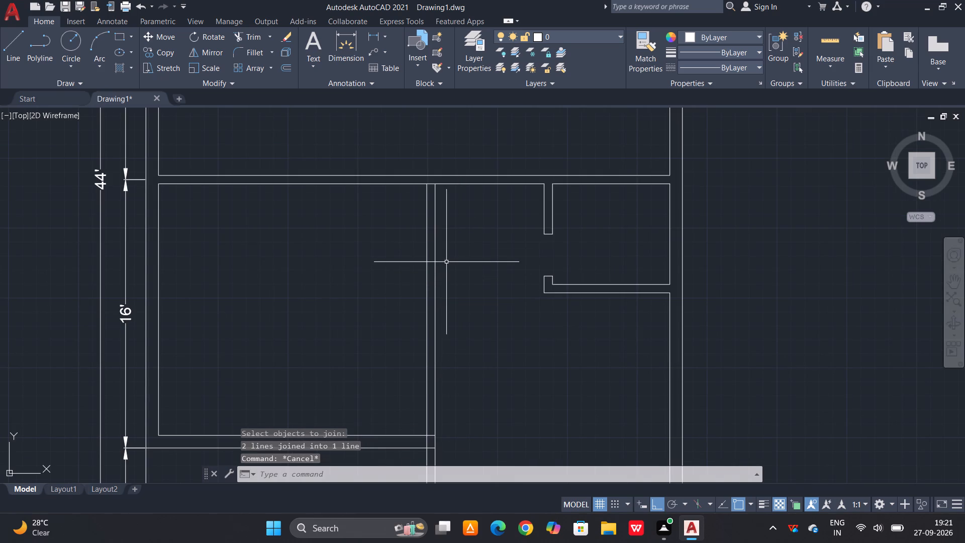
key("Escape")
Offset the middle wall's south face 6" southward and the new partition's east face 6" eastward.
key("o")
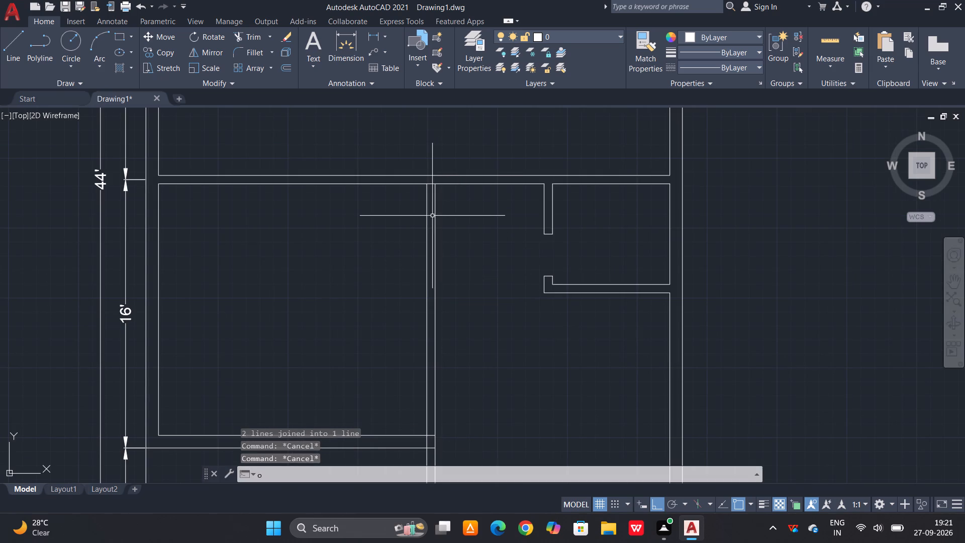
key("space")
key("6")
key("shift+quotedbl")
key("space")
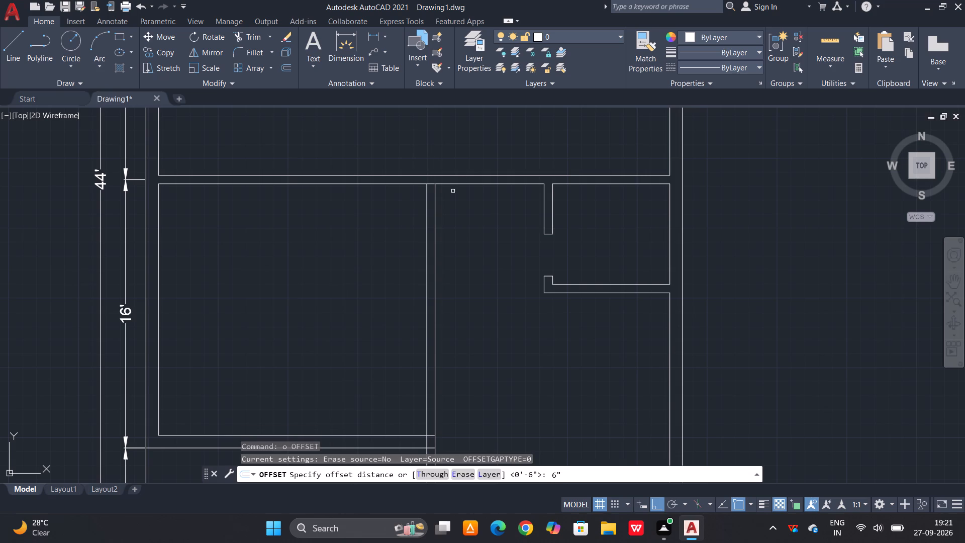
left_click(460, 186)
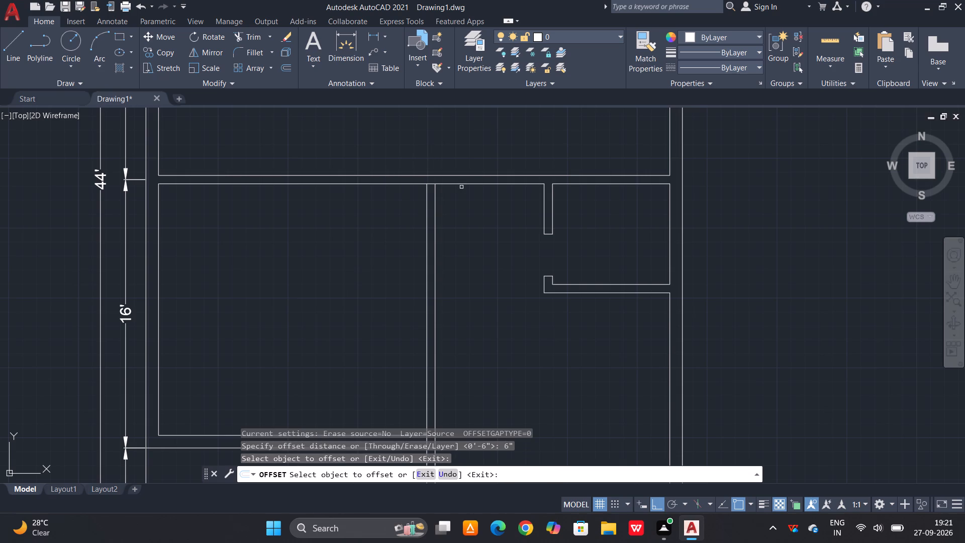
left_click(464, 185)
left_click(461, 223)
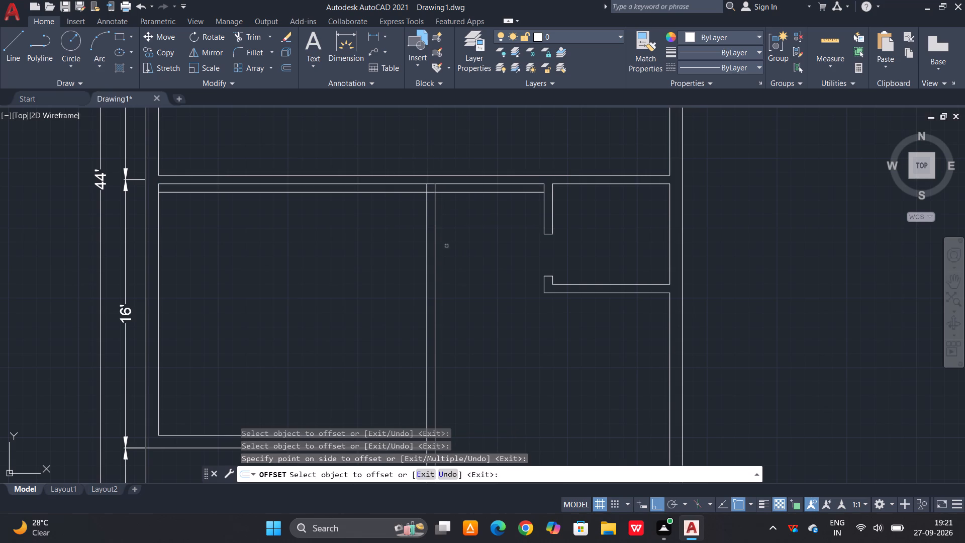
left_click(437, 266)
left_click(435, 266)
left_click(472, 264)
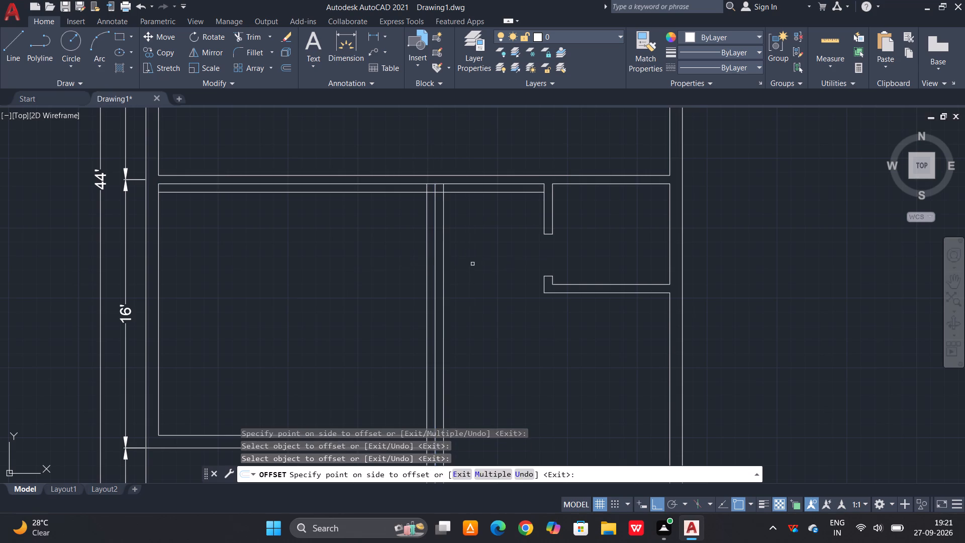
key("Escape")
Extend the south face of the small east room's south wall westward to the new partition's east face.
key("e")
key("x")
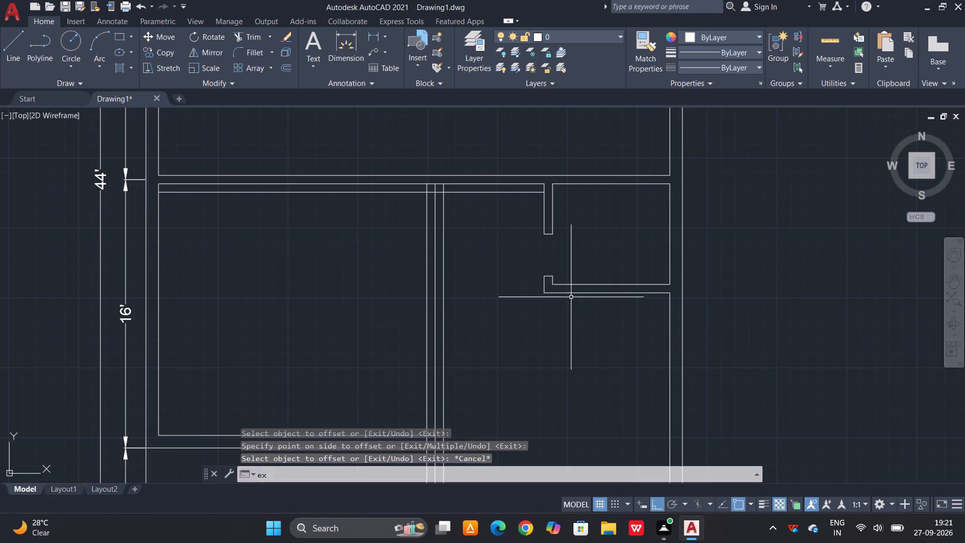
key("space")
key("space")
left_click(545, 294)
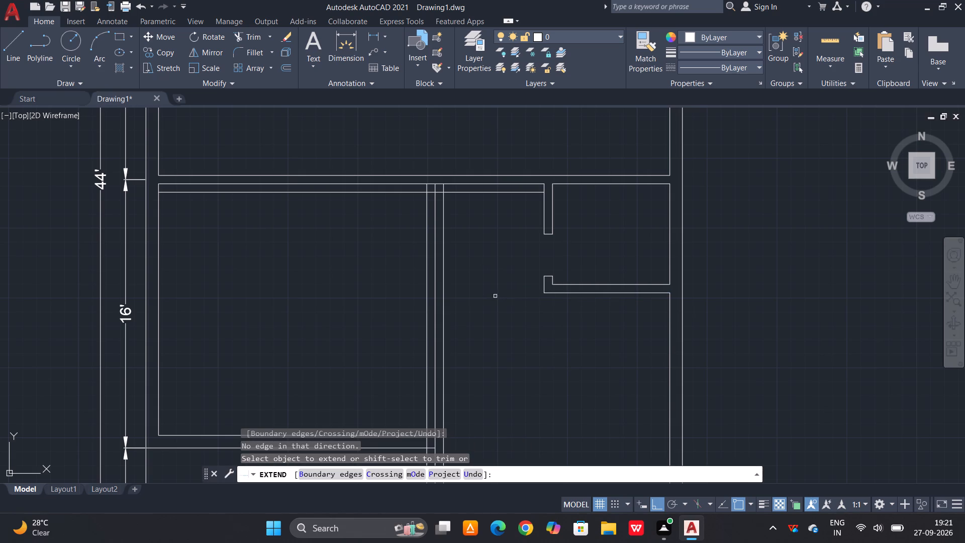
left_click(564, 294)
left_click(495, 291)
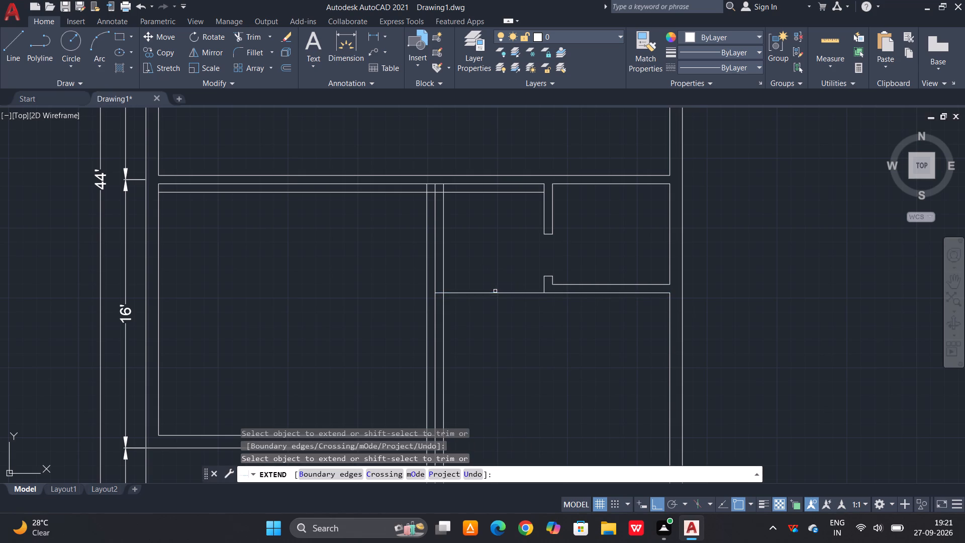
key("Escape")
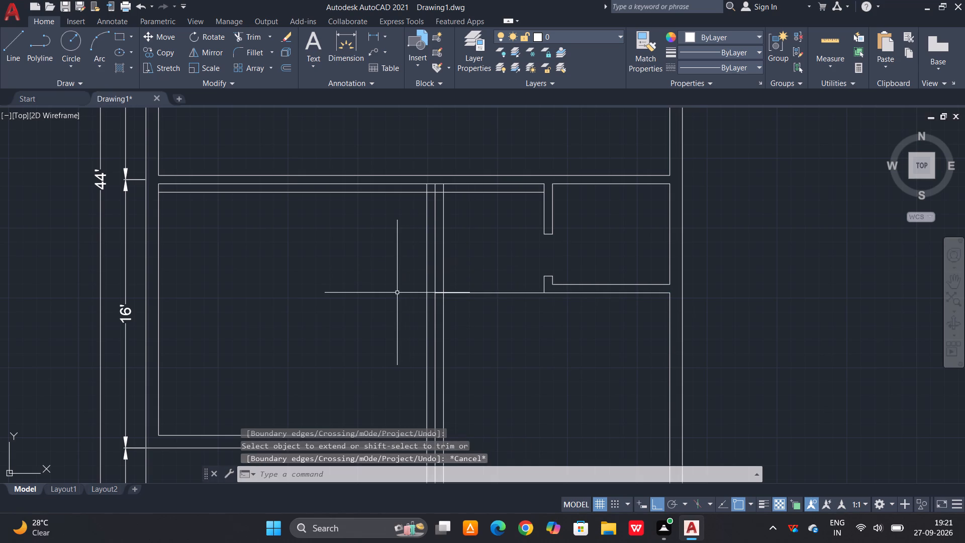
key("Escape")
Offset the 6" guide line east of the partition 3' eastward and the guide line below the middle wall 3' southward.
type("o")
key("space")
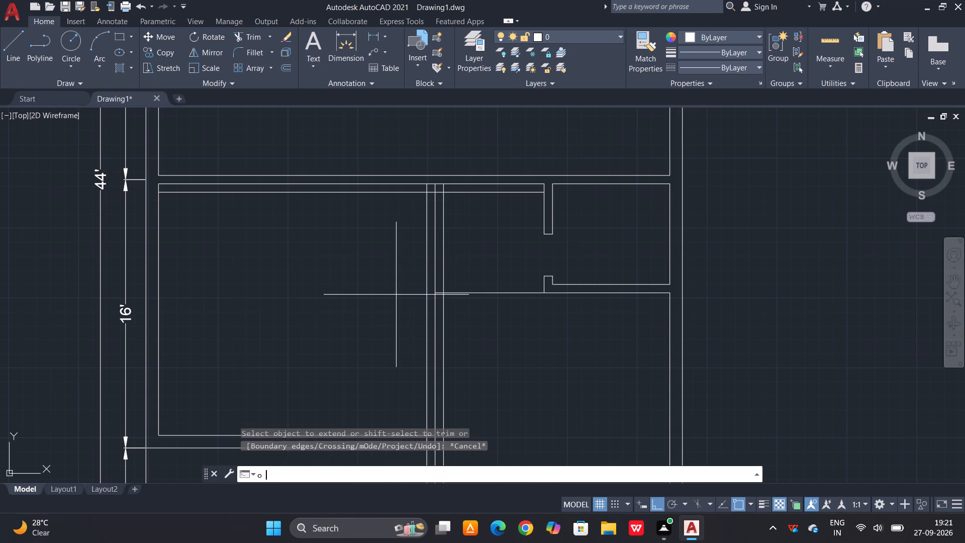
type("3'")
key("space")
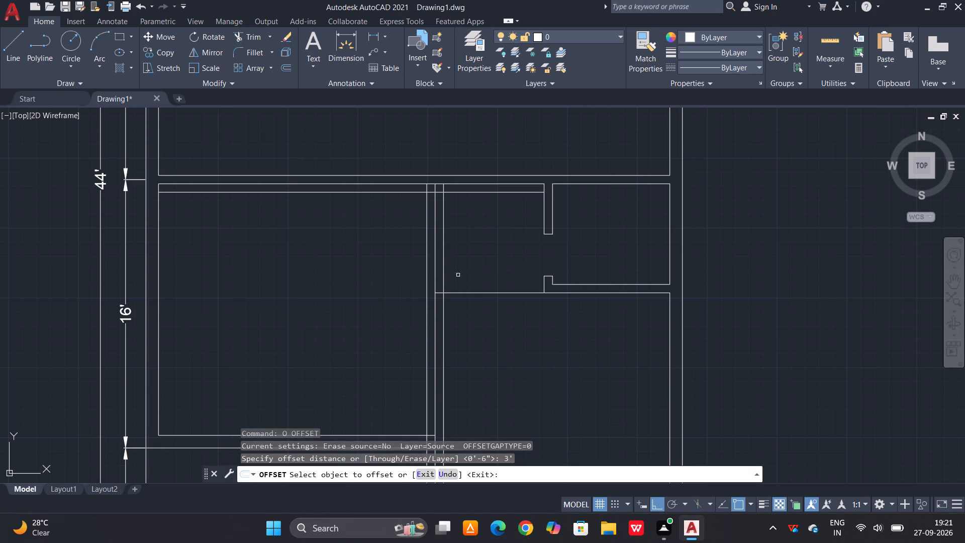
left_click(443, 285)
left_click(524, 299)
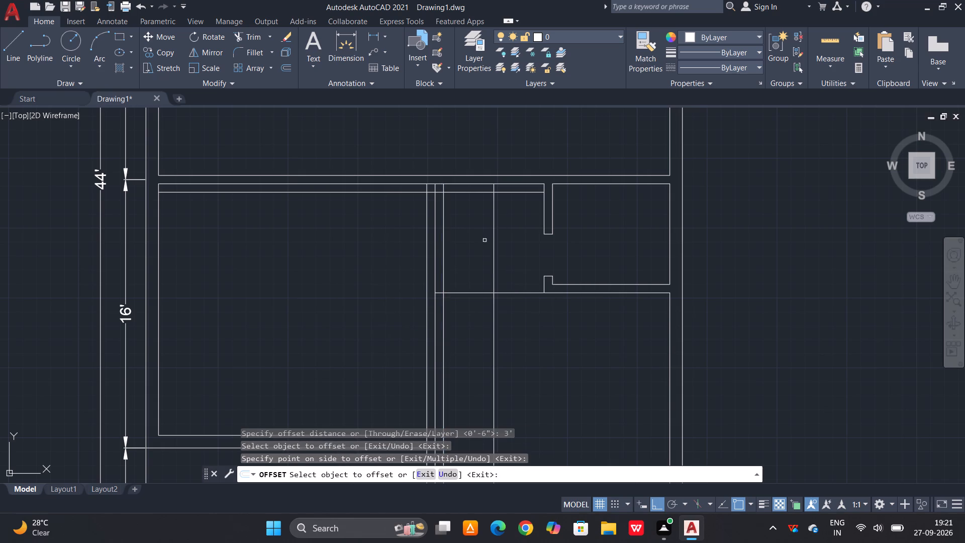
left_click(474, 194)
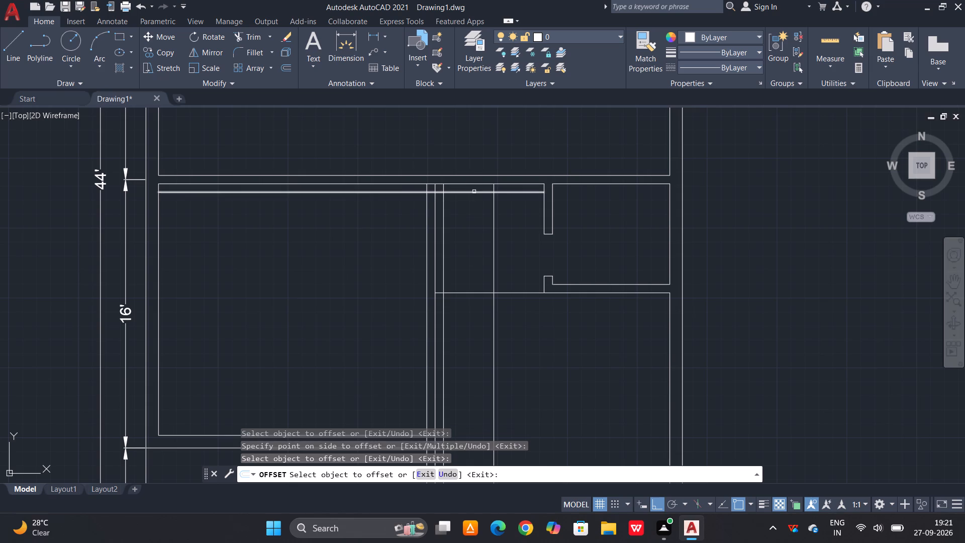
left_click(474, 192)
left_click(462, 261)
key("Escape")
key("Escape")
key("Escape")
Trim the 6" guide lines and the wall face between the partition's faces, leaving a 6" jamb stub below the middle wall.
type("tr")
key("space")
key("space")
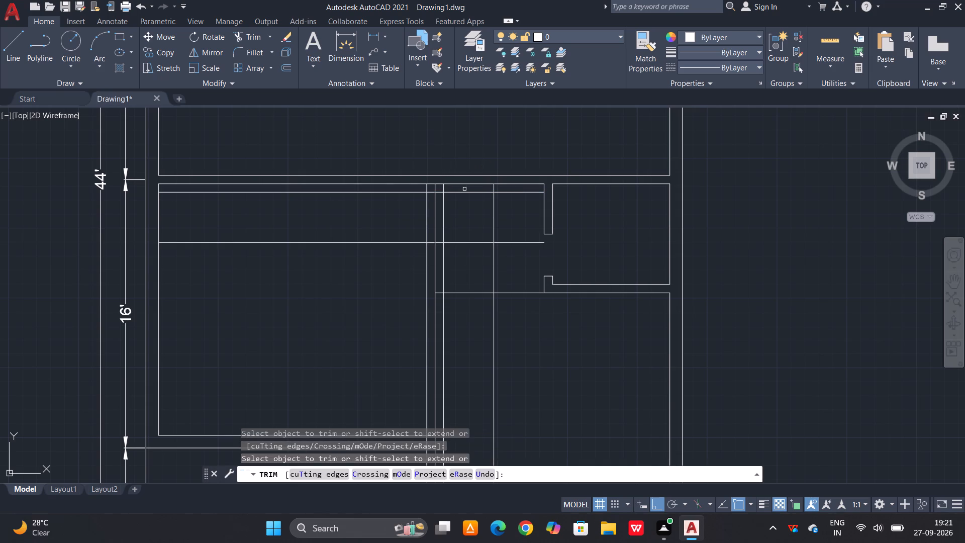
left_click_drag(463, 194, 460, 208)
left_click(456, 239)
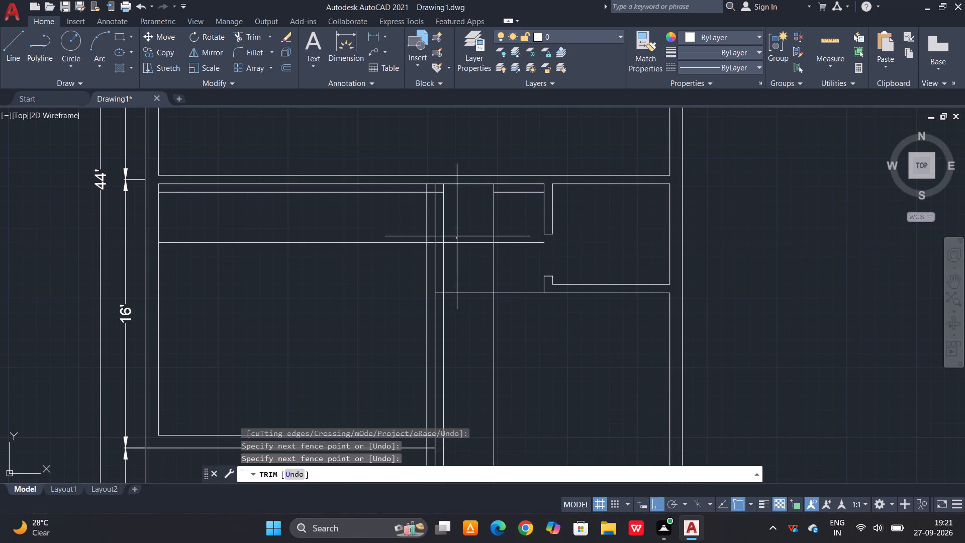
left_click(461, 214)
scroll(473, 222, "down", 2)
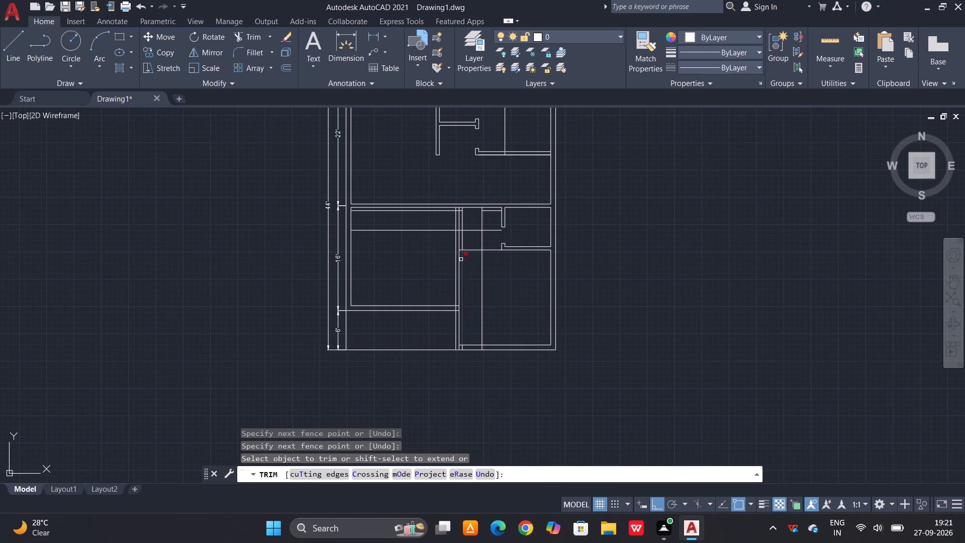
scroll(462, 219, "up", 3)
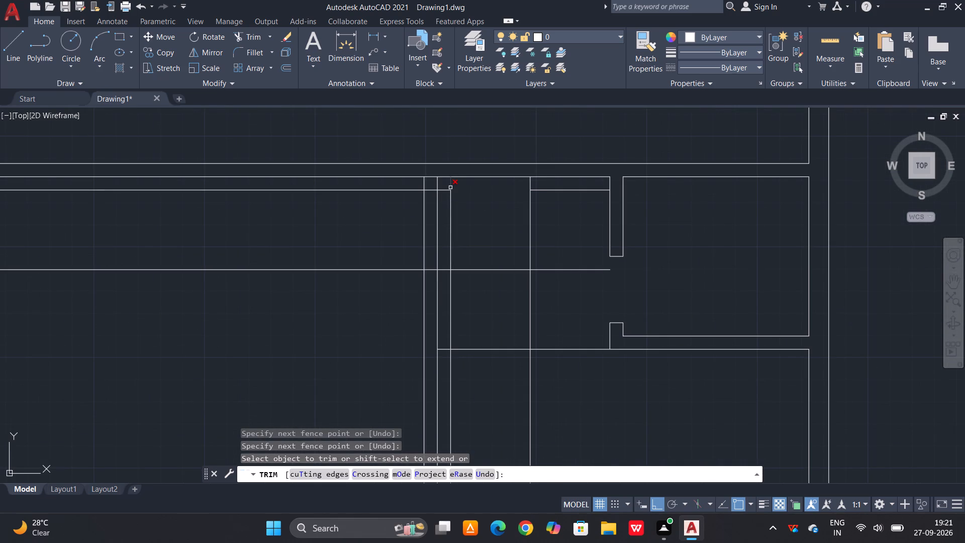
left_click(450, 221)
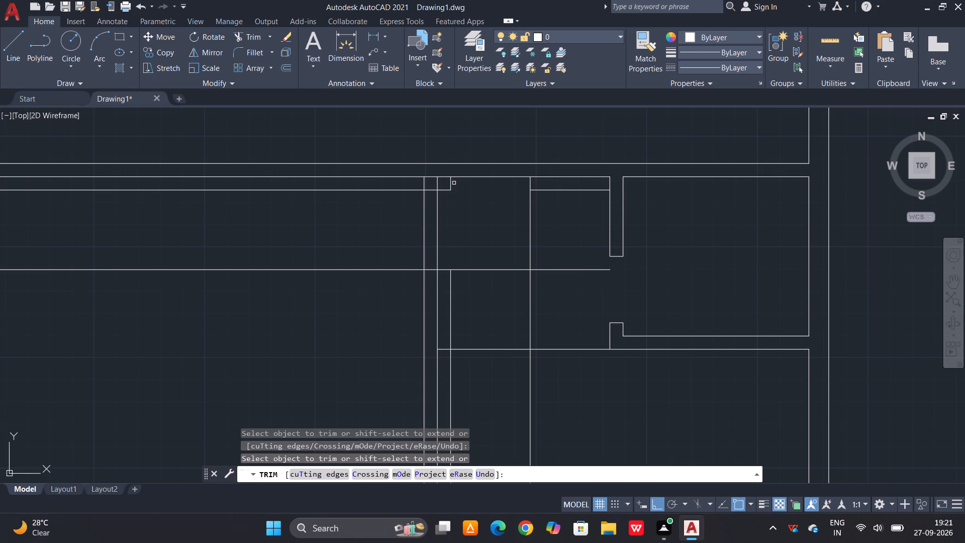
left_click_drag(451, 182, 445, 185)
left_click(448, 189)
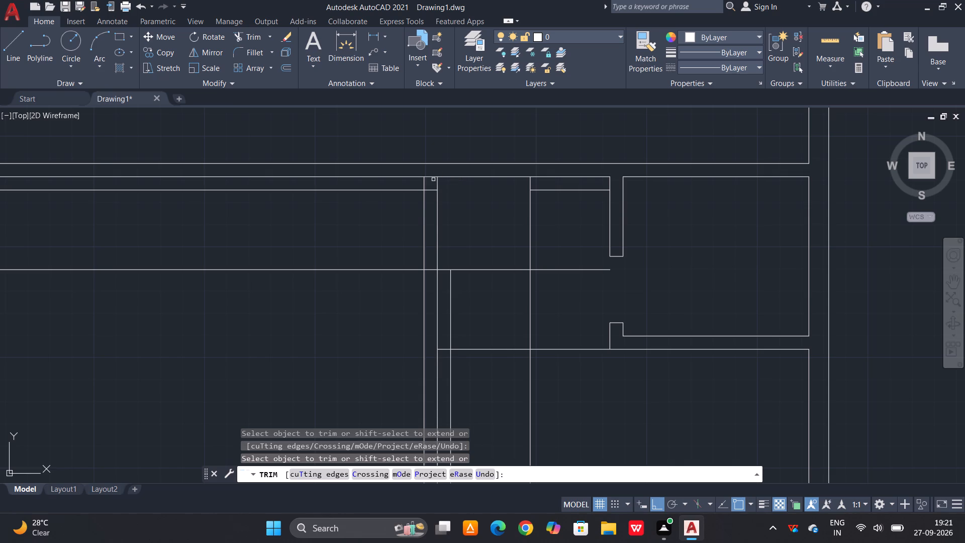
left_click(432, 175)
left_click(407, 188)
Cut the 3' door opening through both partition faces and trim the excess 3' guide line on both sides of the partition.
left_click(408, 227)
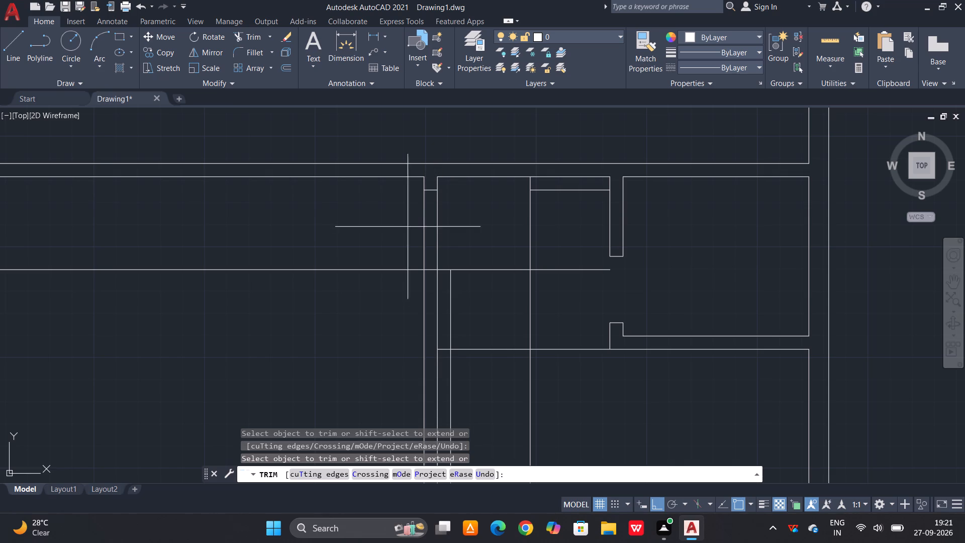
left_click(475, 225)
left_click_drag(500, 257, 494, 268)
left_click(479, 285)
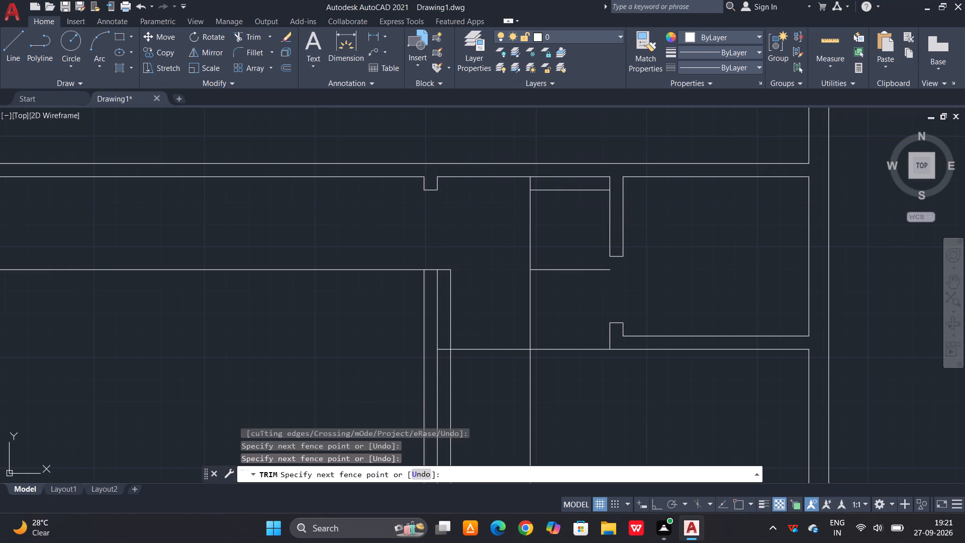
left_click_drag(566, 269, 557, 280)
left_click_drag(272, 216, 270, 225)
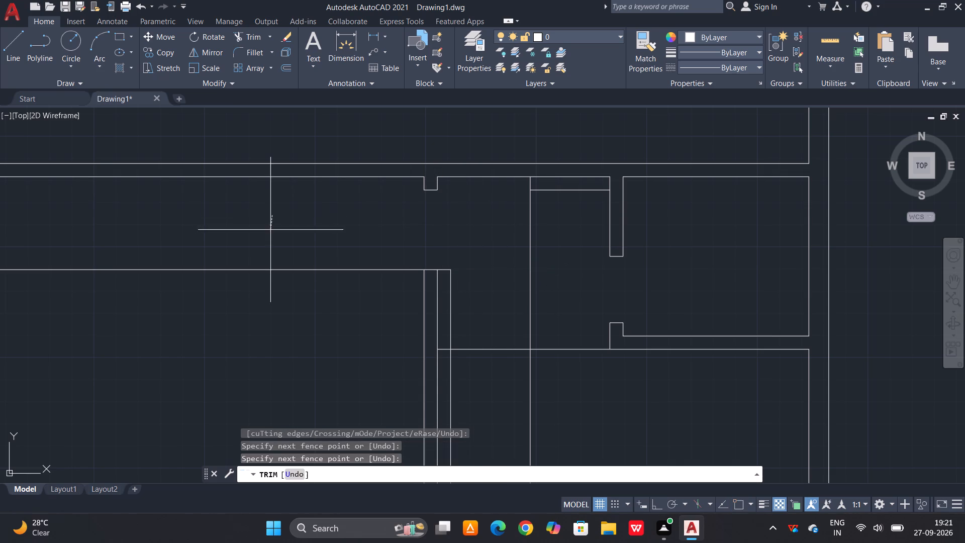
left_click(245, 287)
key("Escape")
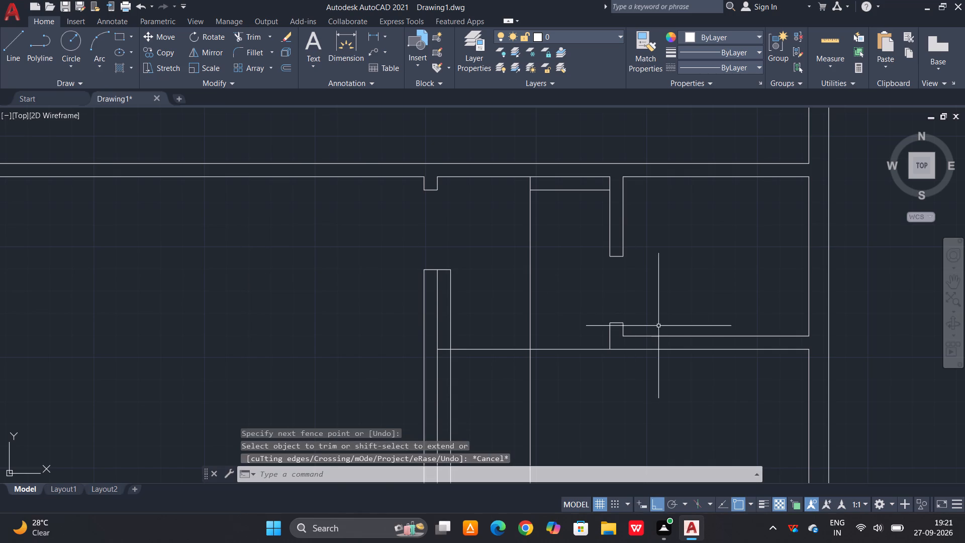
Extend both faces of the small east room's south wall westward to the partition's west face.
key("e")
key("x")
key("space")
key("space")
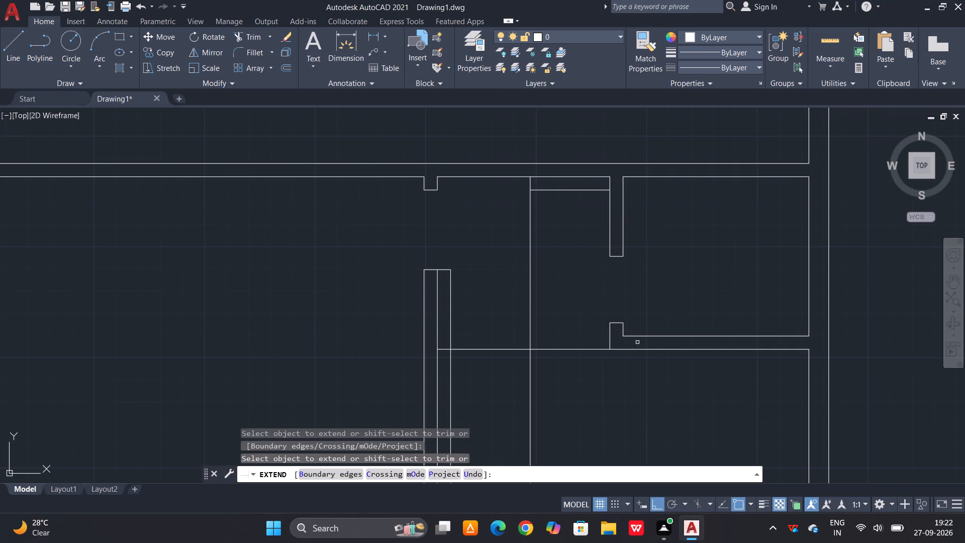
left_click(633, 336)
left_click(614, 336)
left_click(567, 336)
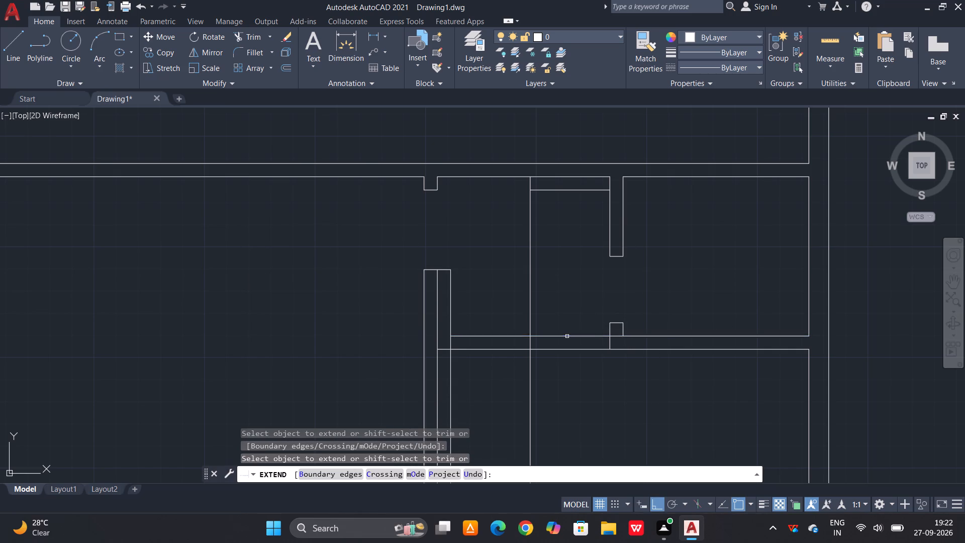
left_click(494, 334)
left_click(474, 334)
left_click(466, 350)
key("Escape")
key("Escape")
Trim the wall overlaps at the partition corner and the 6" guide line, leaving a 6" jamb stub east of the partition.
key("t")
key("r")
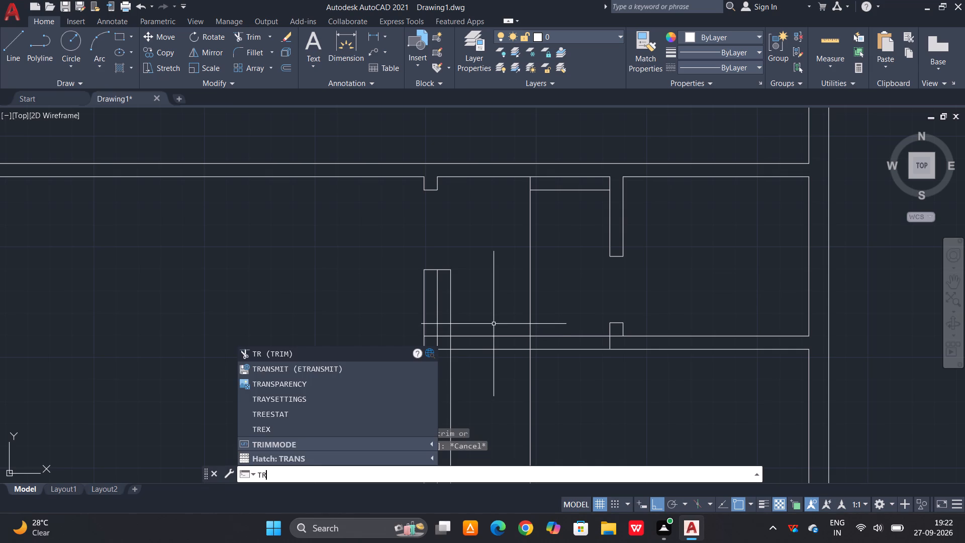
key("space")
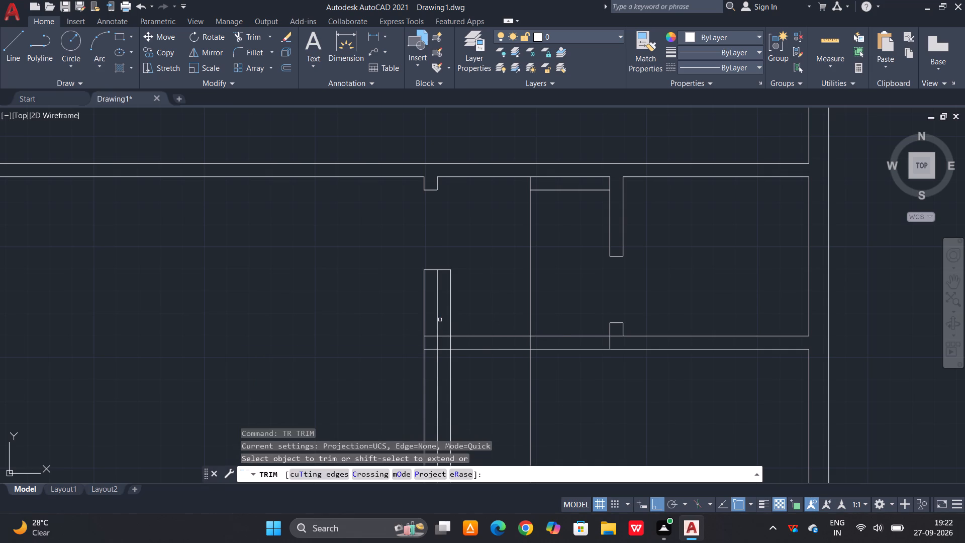
left_click(430, 337)
left_click(437, 340)
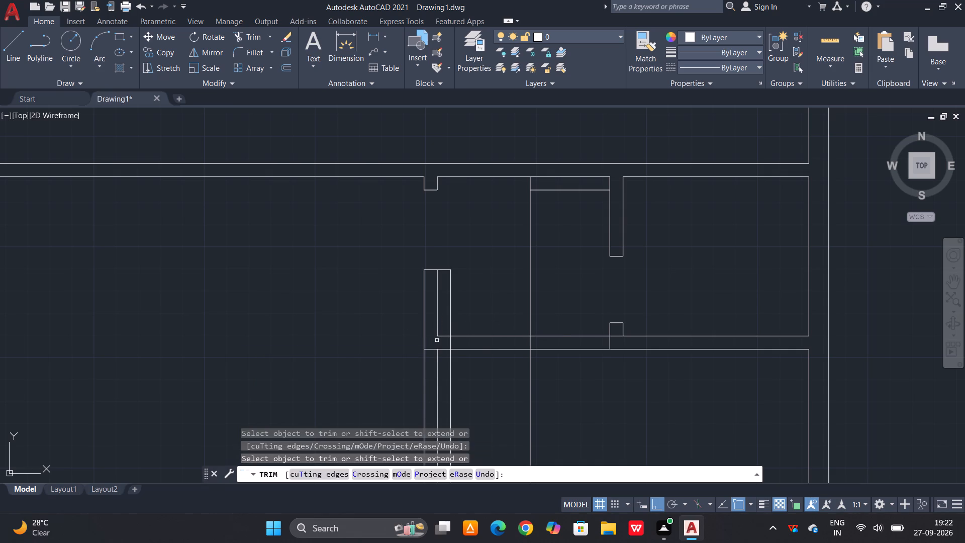
left_click(451, 312)
left_click(449, 269)
left_click(437, 361)
left_click_drag(454, 363, 445, 363)
left_click(435, 363)
Cut the 3' door opening through both faces of the south wall and trim the 3' guide line north of it.
left_click_drag(482, 320, 480, 342)
left_click(470, 377)
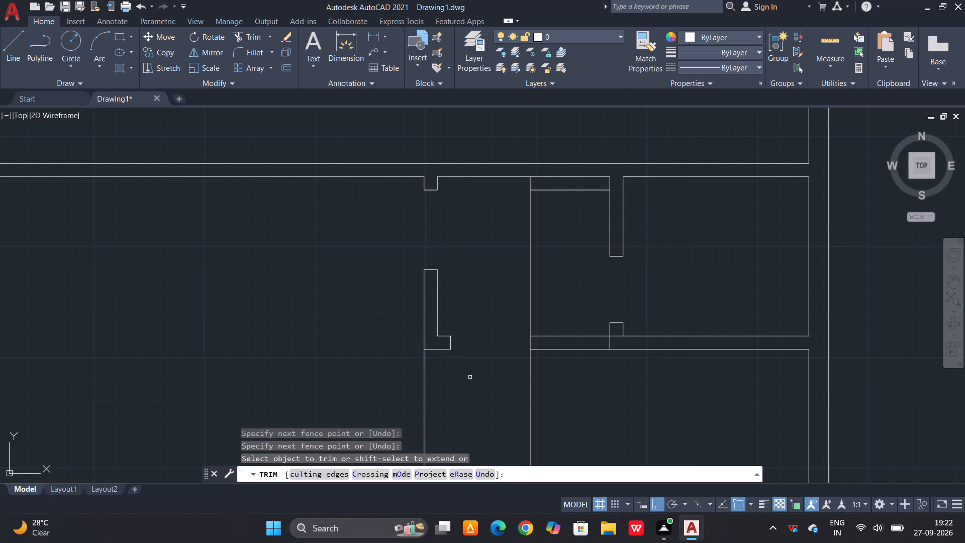
left_click_drag(563, 285, 551, 289)
left_click(498, 291)
Trim the lines crossing the junction between the short partition stub and the small room's south wall.
scroll(615, 351, "up", 3)
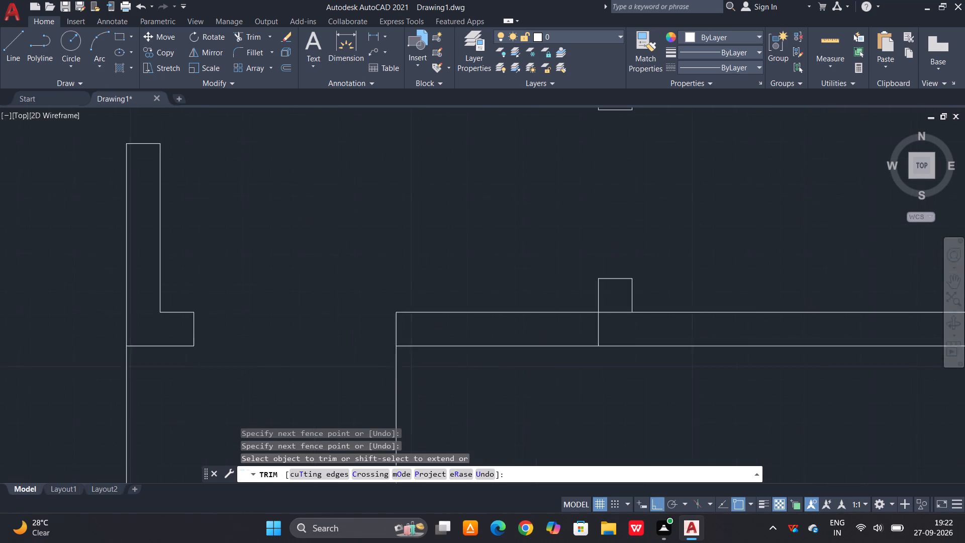
left_click_drag(619, 290, 619, 302)
left_click_drag(581, 324, 562, 326)
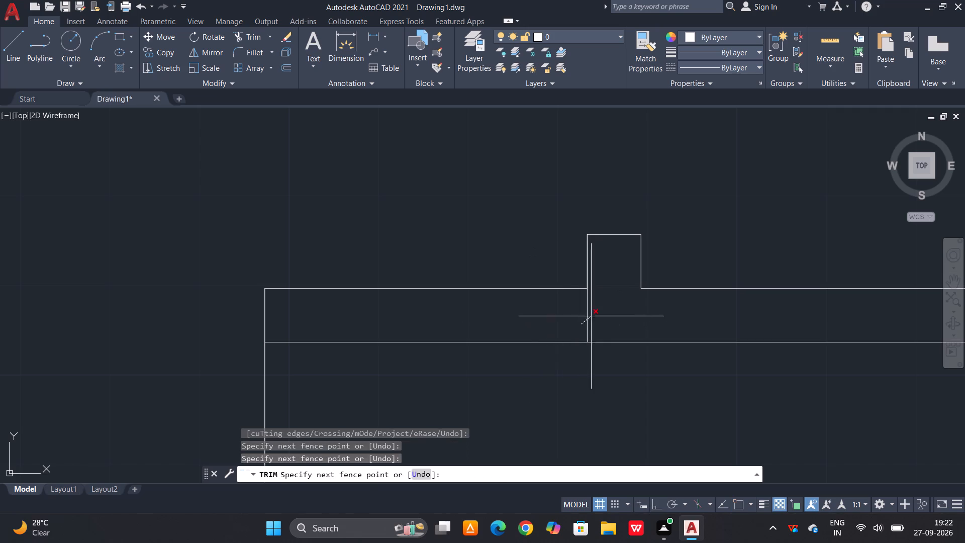
left_click(593, 316)
Trim the 3' guide line south of the small room's wall and remove the leftover guide pieces below the middle wall.
scroll(595, 256, "down", 4)
left_click_drag(562, 310, 555, 315)
left_click(517, 315)
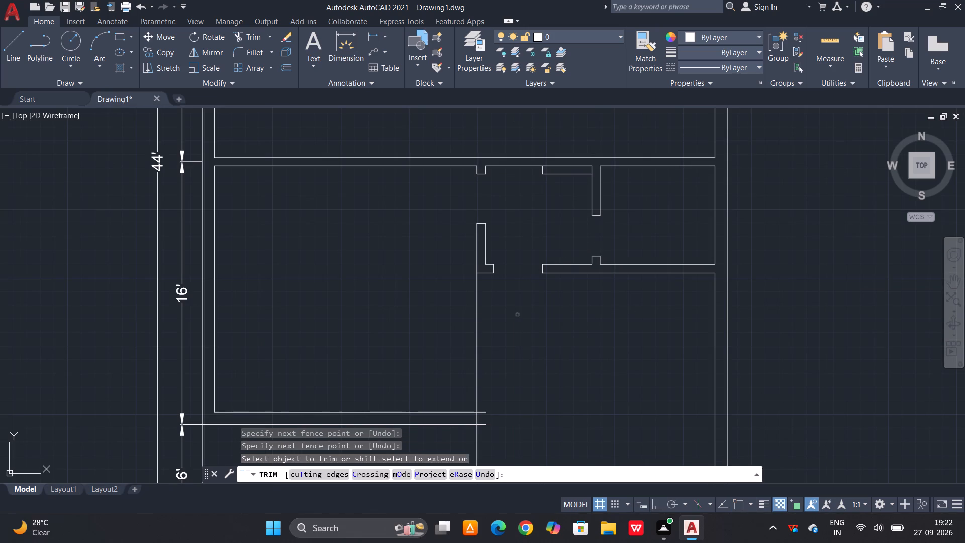
scroll(560, 173, "up", 2)
left_click_drag(546, 169, 544, 170)
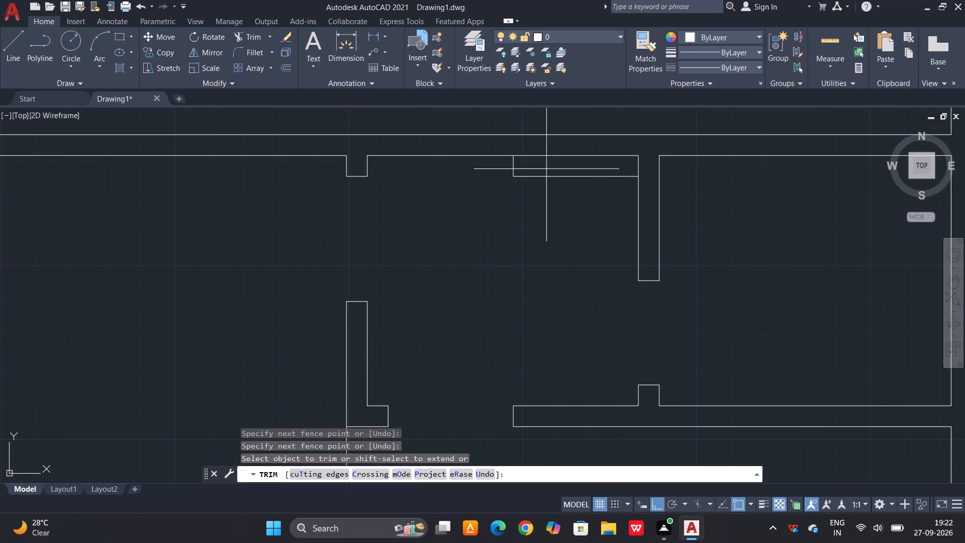
left_click_drag(544, 170, 541, 173)
left_click(498, 195)
left_click(513, 175)
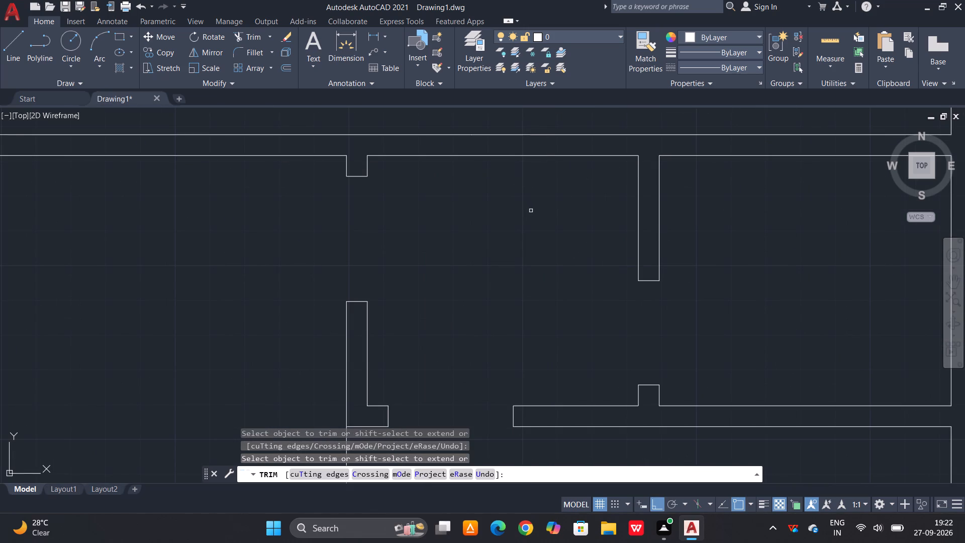
key("Delete")
key("BackSpace")
key("Escape")
Draw the partition's east face from the west end of the southeast room's inner south face up to the jamb stub.
scroll(551, 196, "down", 2)
scroll(549, 241, "down", 2)
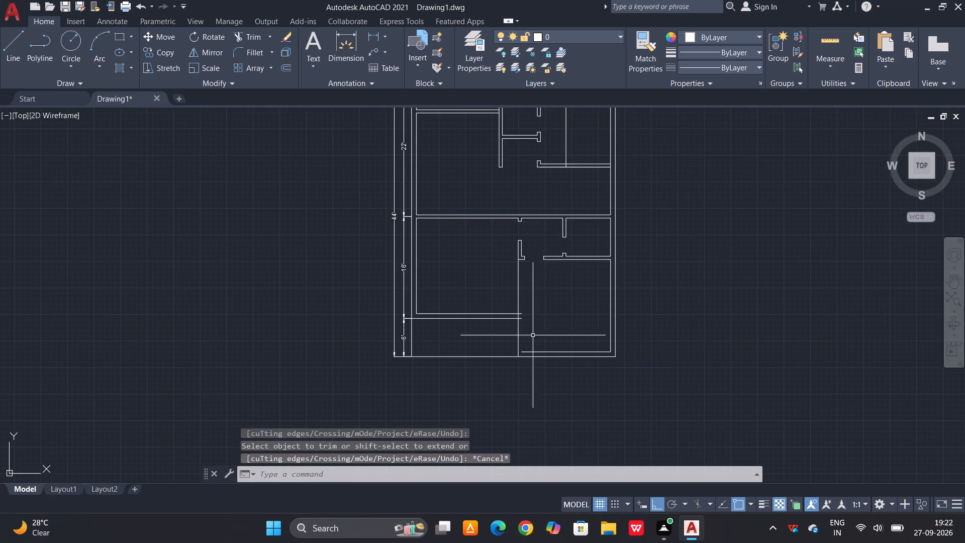
scroll(533, 335, "up", 2)
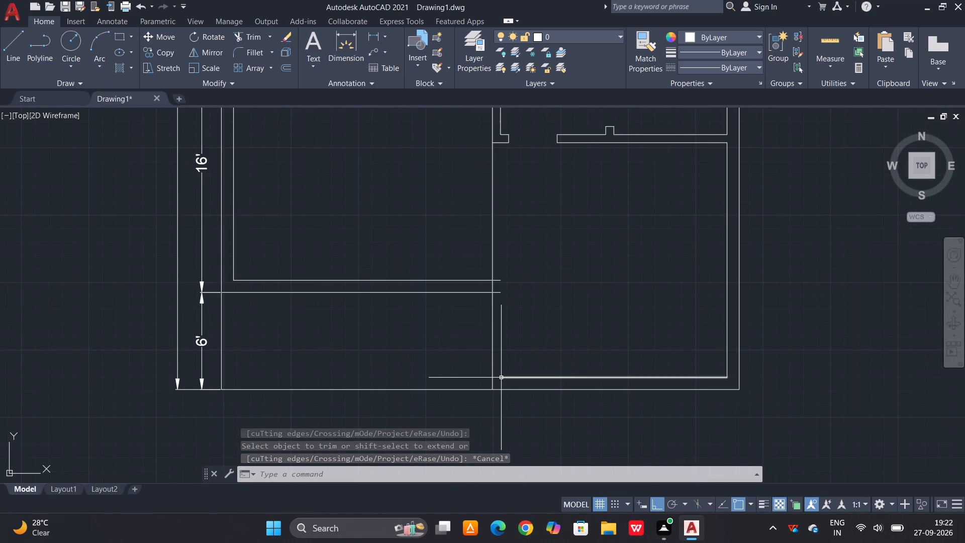
key("l")
key("space")
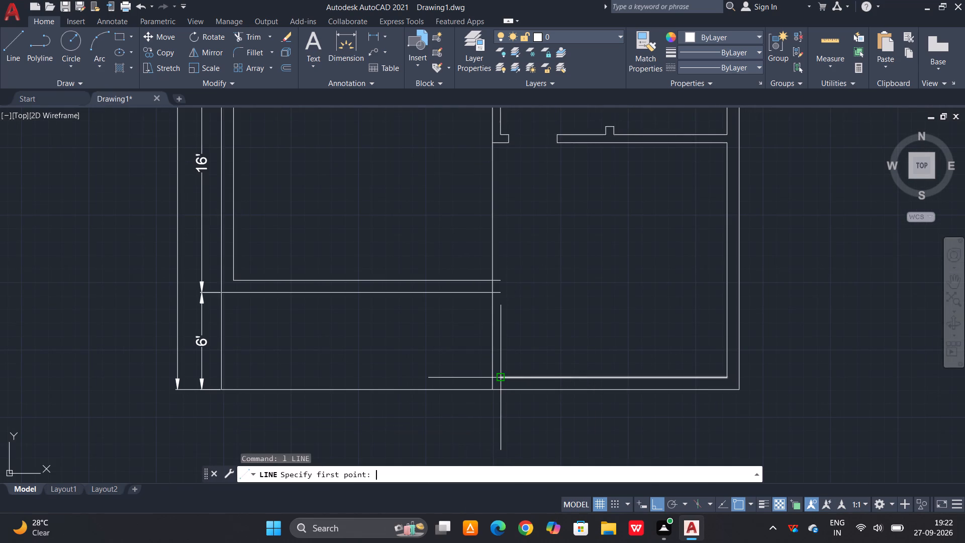
left_click(502, 375)
scroll(510, 160, "up", 3)
scroll(482, 192, "down", 2)
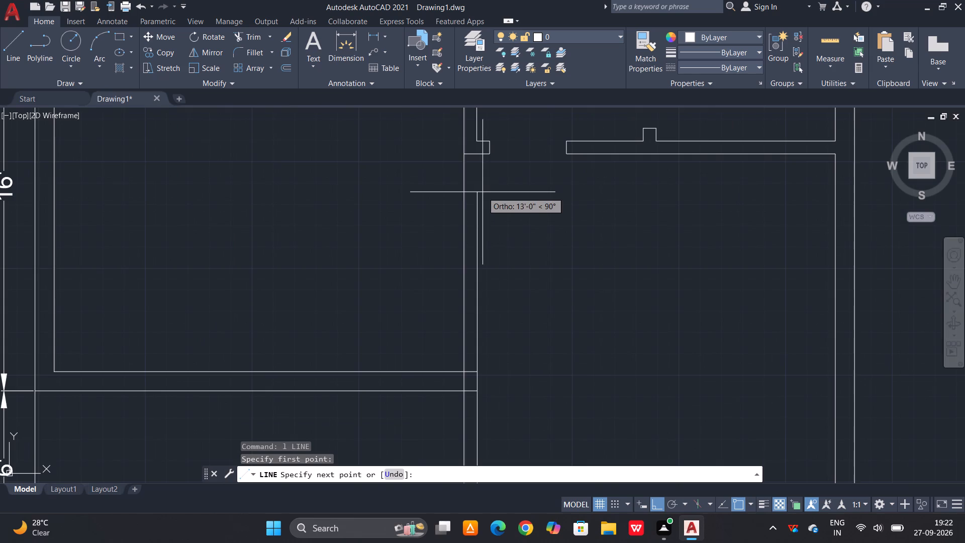
scroll(472, 156, "up", 3)
left_click(481, 149)
key("space")
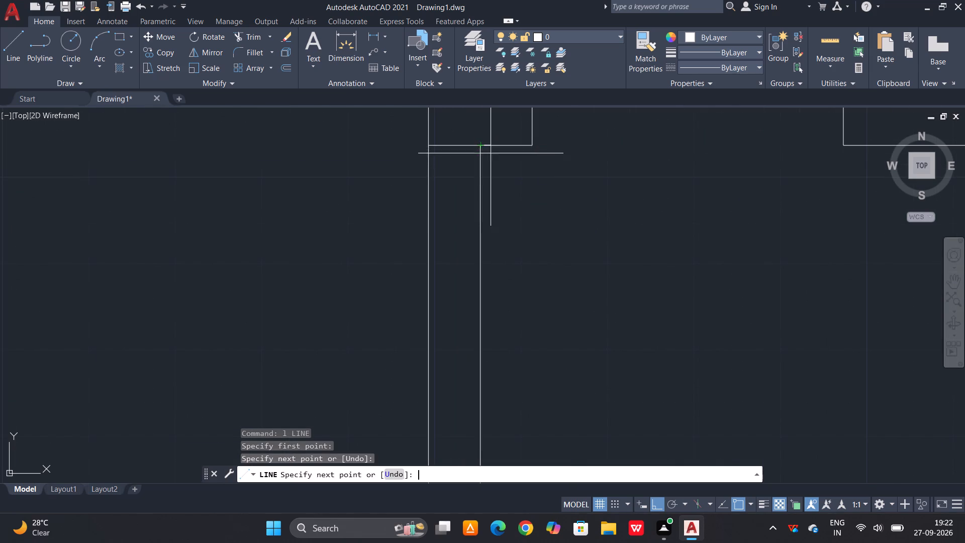
Offset the partition's west face and the short jamb line below the middle wall 6" westward as guide lines.
scroll(556, 190, "down", 6)
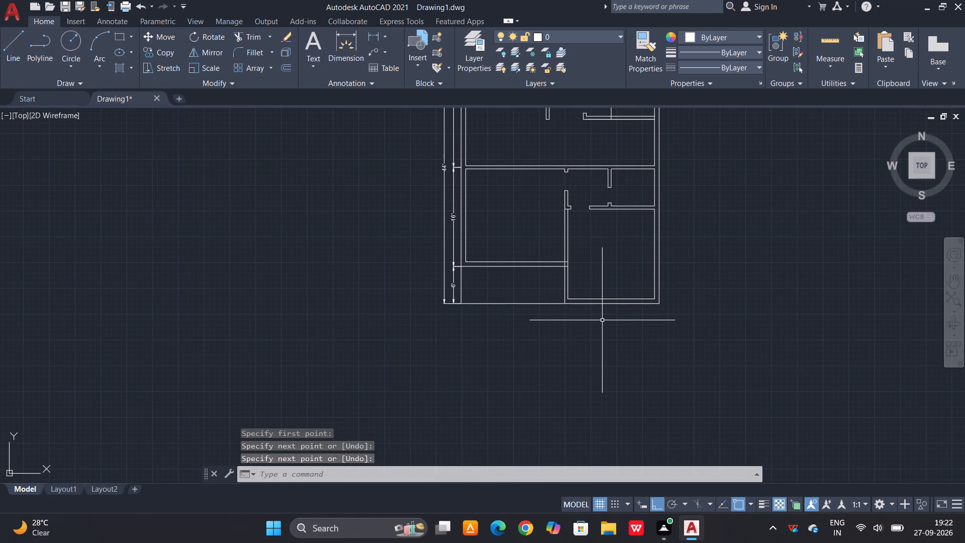
scroll(599, 279, "down", 1)
scroll(571, 265, "up", 2)
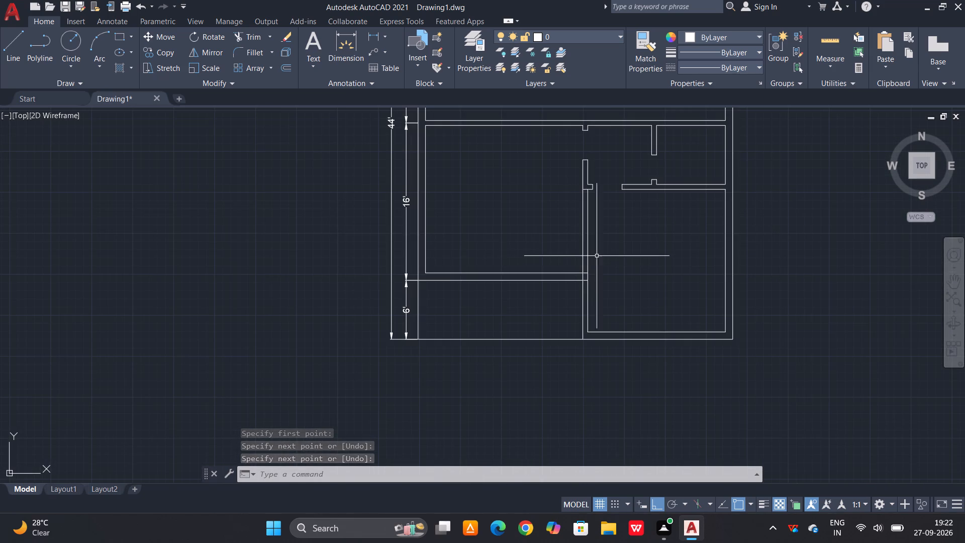
scroll(583, 254, "up", 1)
key("o")
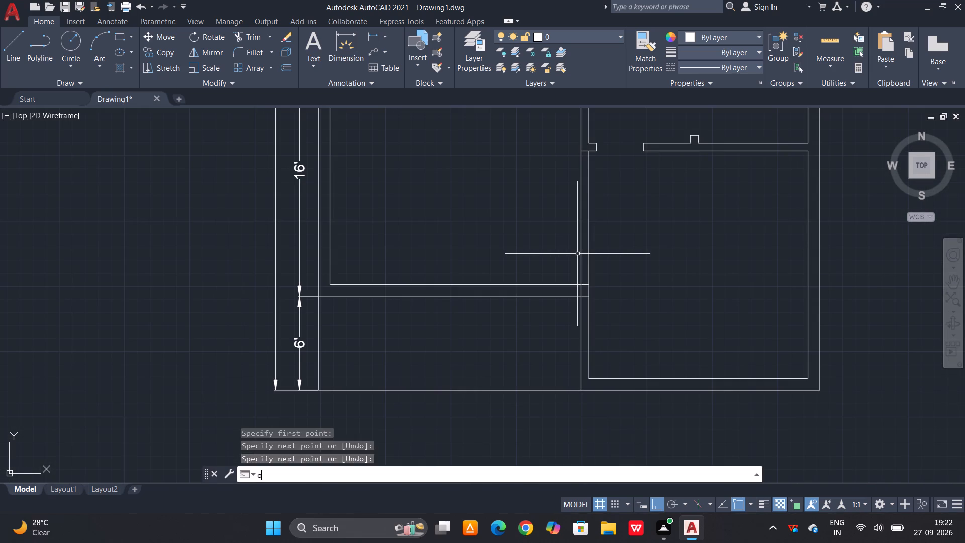
key("space")
type("6\"")
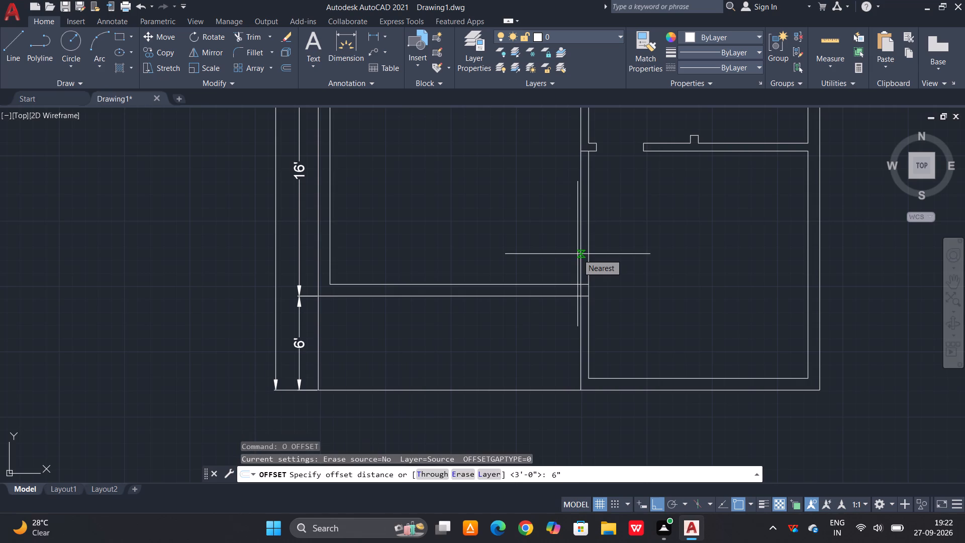
key("space")
left_click(581, 251)
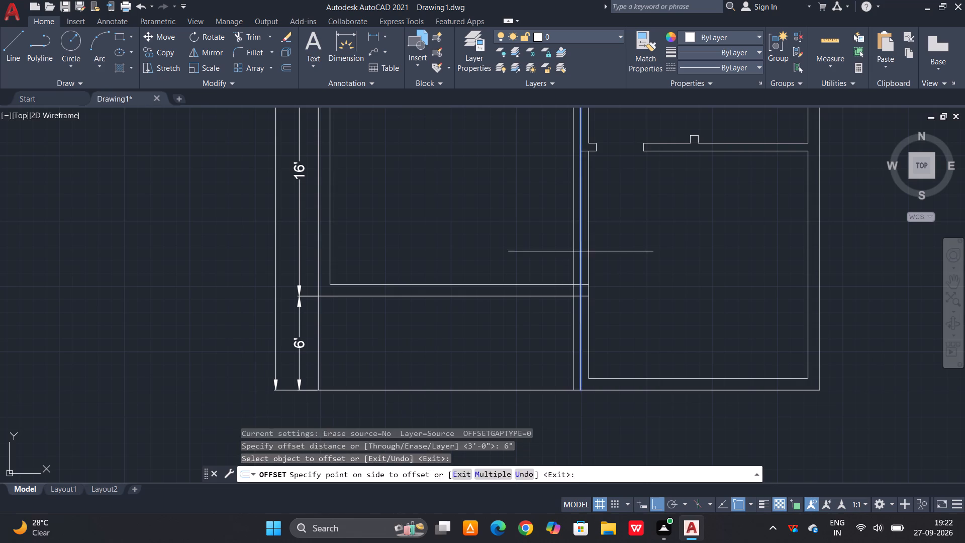
left_click_drag(526, 249, 525, 256)
scroll(515, 352, "down", 2)
scroll(547, 257, "up", 2)
scroll(517, 402, "up", 1)
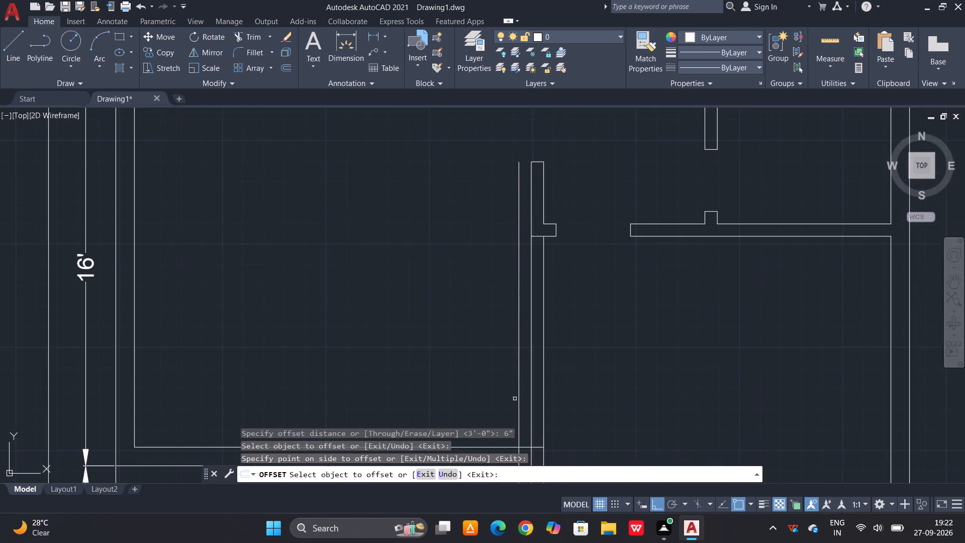
middle_click_drag(515, 399, 510, 385)
scroll(510, 385, "down", 1)
scroll(527, 187, "up", 2)
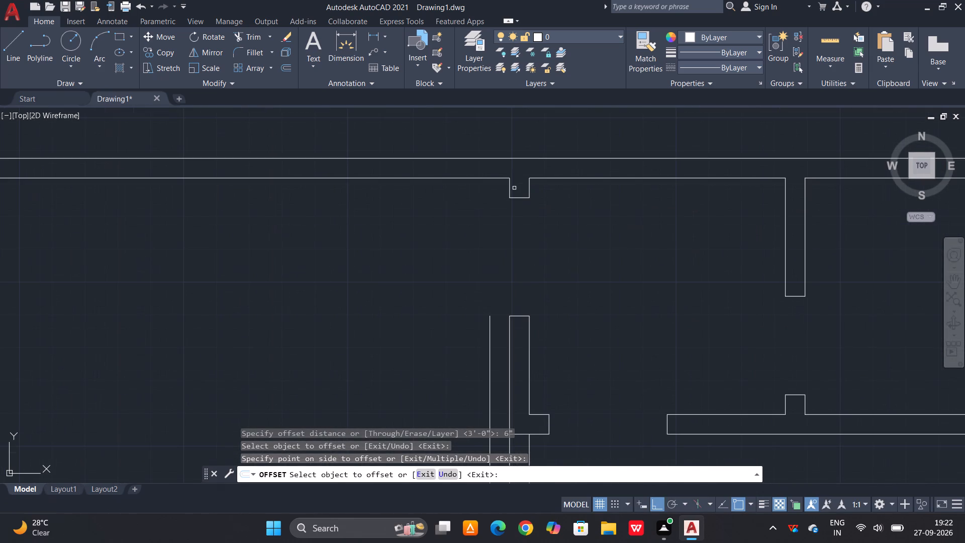
left_click(507, 186)
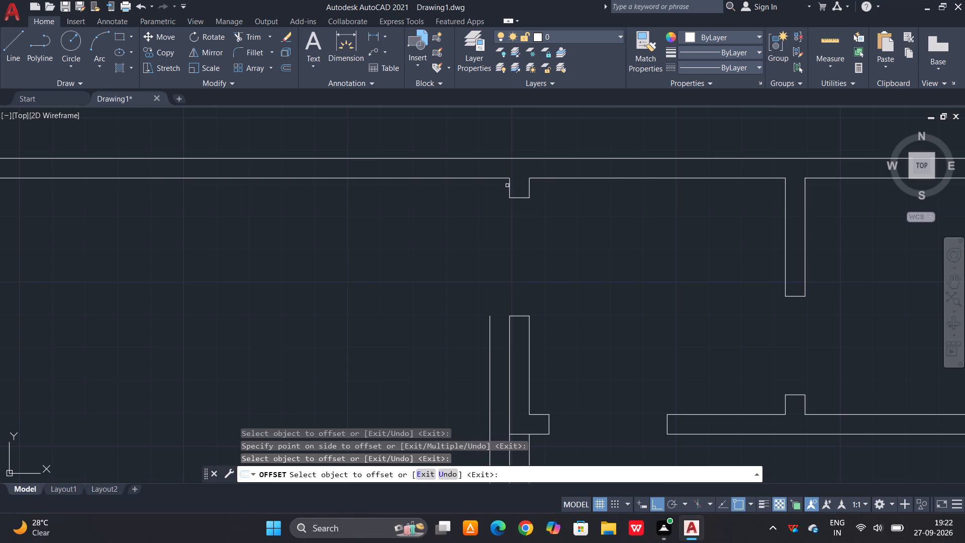
left_click(511, 182)
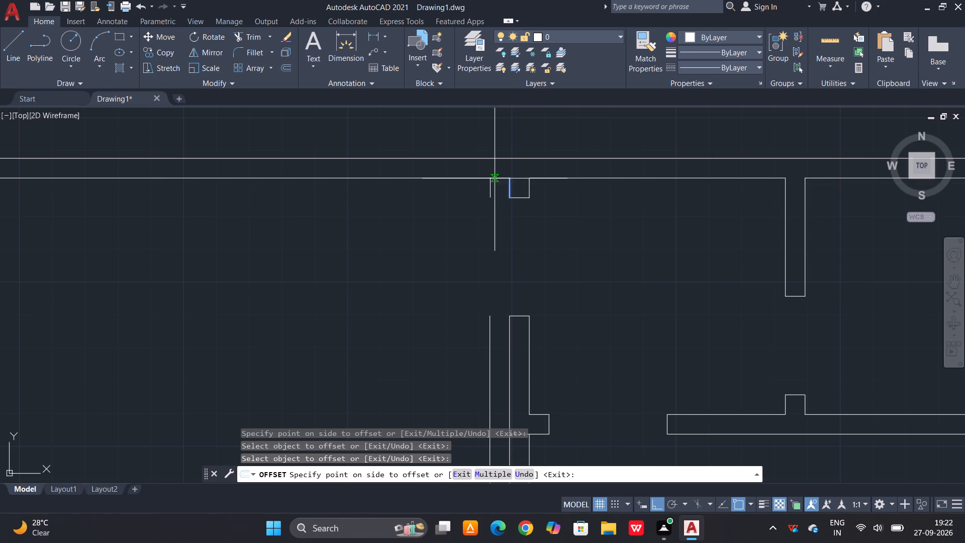
left_click(495, 178)
key("Escape")
Extend the short 6" guide line north to the middle wall's north face.
type("ex")
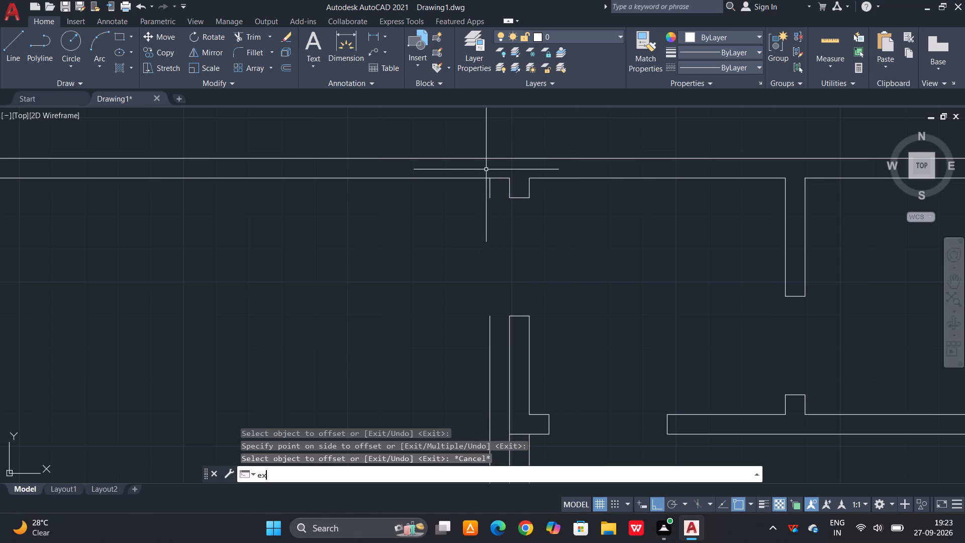
key("space")
key("space")
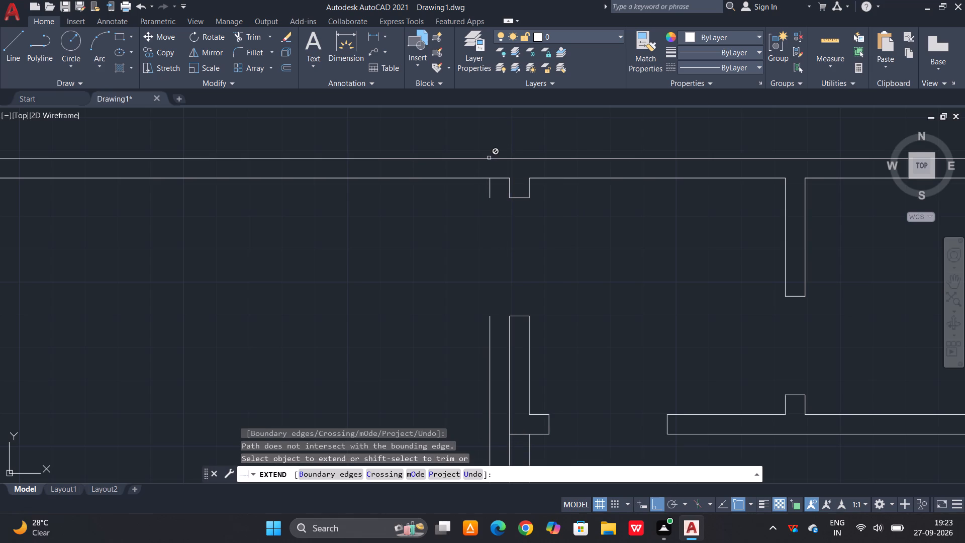
left_click(490, 187)
key("Escape")
key("Escape")
Offset the guide line crossing the middle wall 5' westward.
type("o")
key("space")
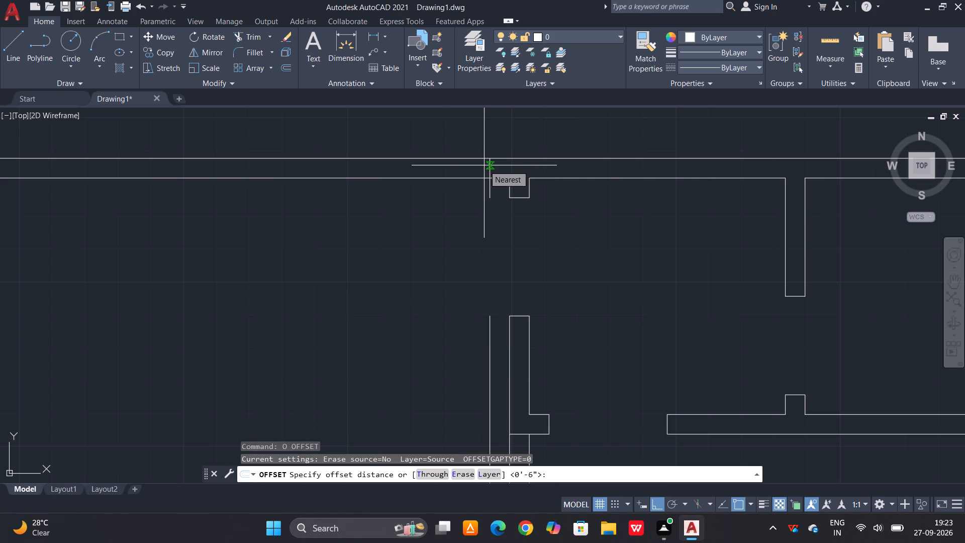
type("5'")
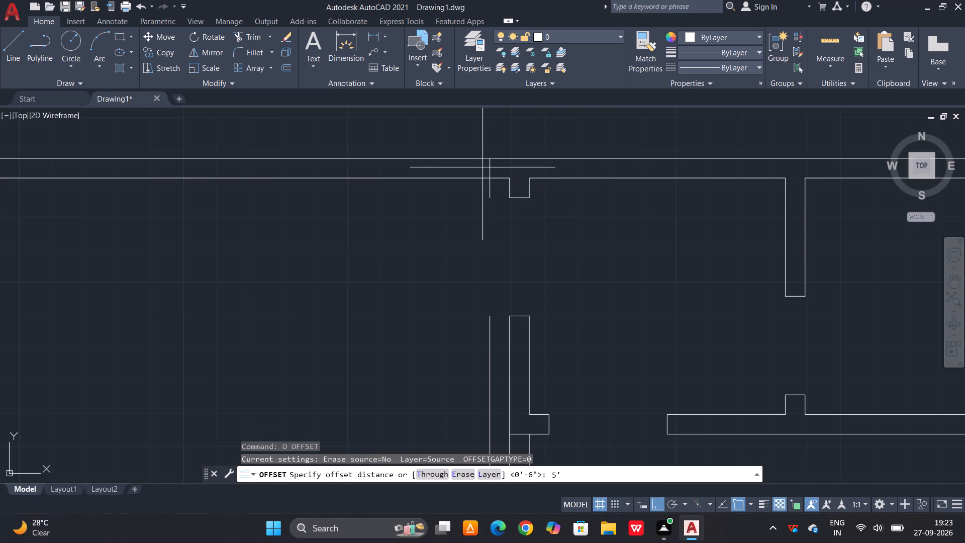
key("space")
left_click(489, 192)
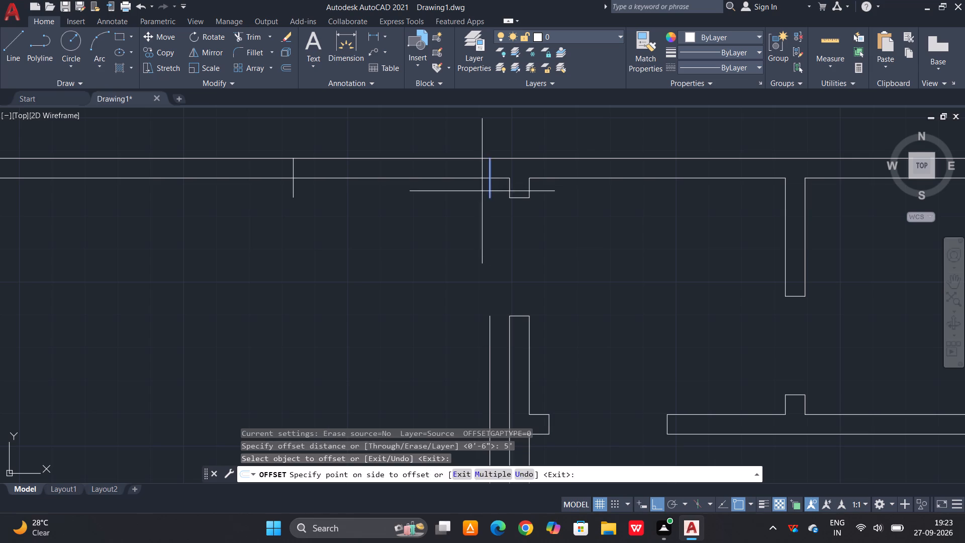
left_click(417, 194)
key("Escape")
key("Escape")
Trim the middle wall's faces between the two 5' guide lines and remove the guide ends hanging below the wall.
type("tr")
key("space")
key("space")
left_click_drag(416, 147, 404, 169)
left_click(371, 215)
left_click(360, 153)
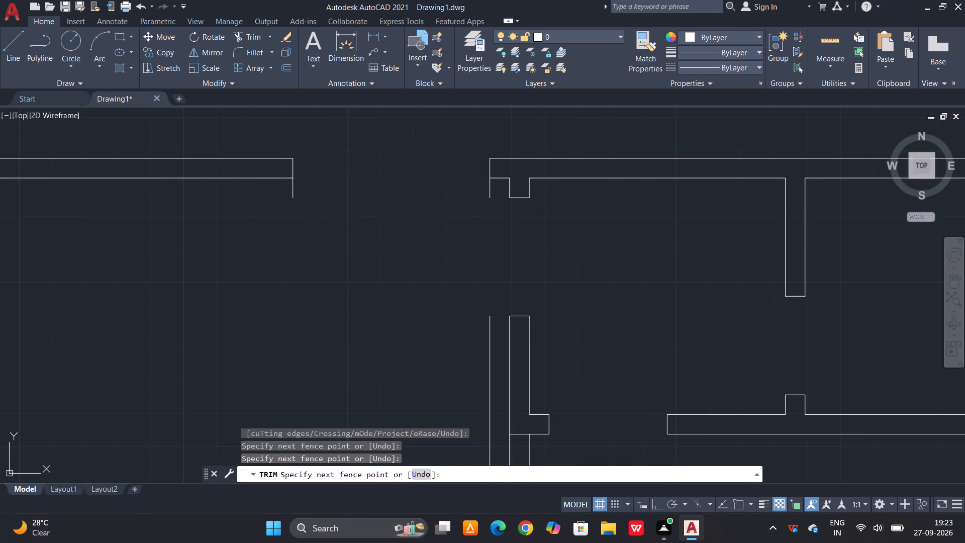
left_click(292, 190)
left_click(491, 191)
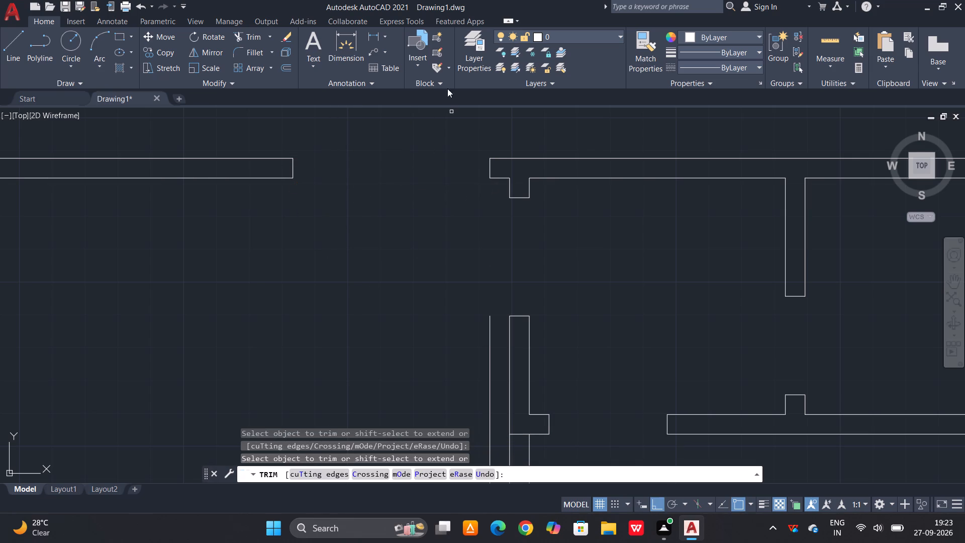
Trim the 6" guide line west of the partition above and below the southwest room's south wall, leaving only the jamb line inside it.
scroll(444, 85, "down", 2)
scroll(470, 201, "down", 3)
scroll(486, 297, "up", 3)
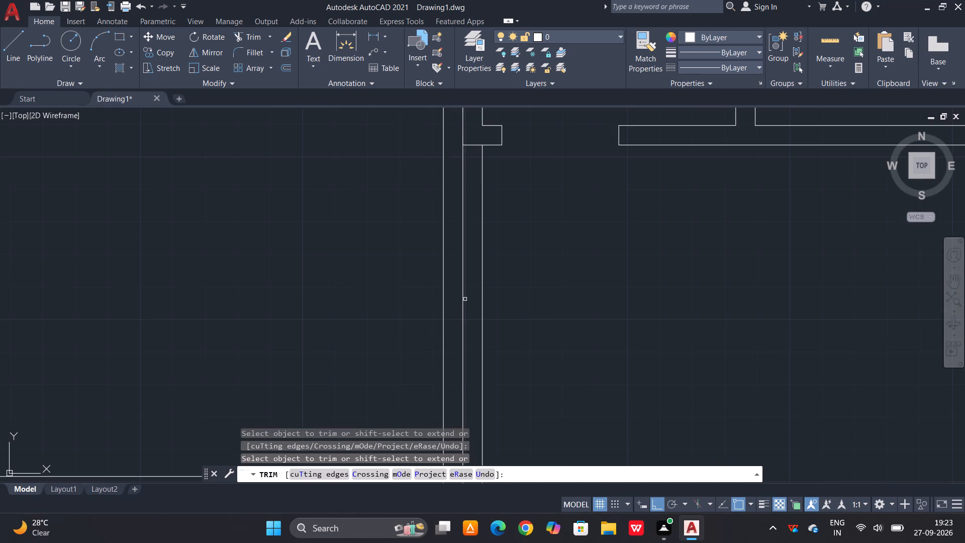
left_click(443, 305)
scroll(445, 193, "down", 3)
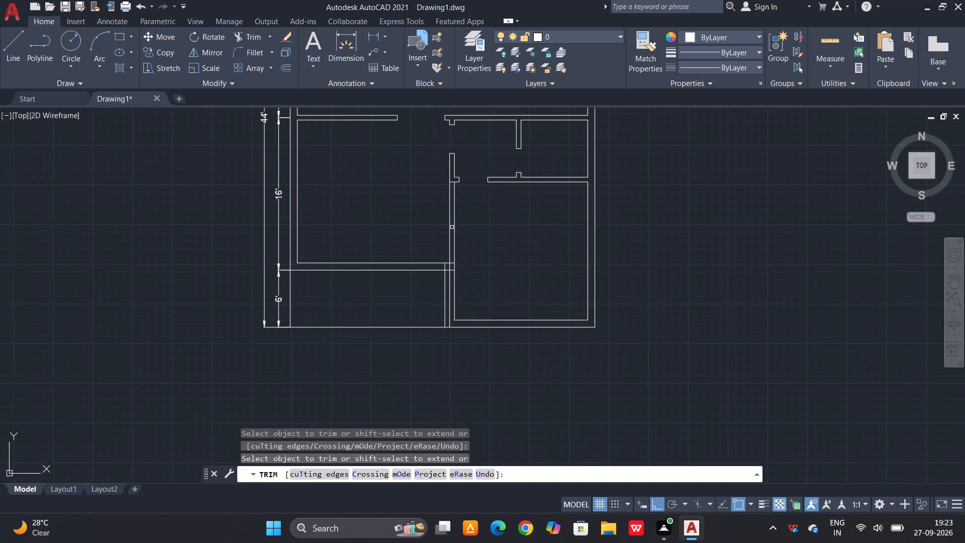
scroll(449, 301, "up", 2)
left_click(435, 277)
left_click(418, 278)
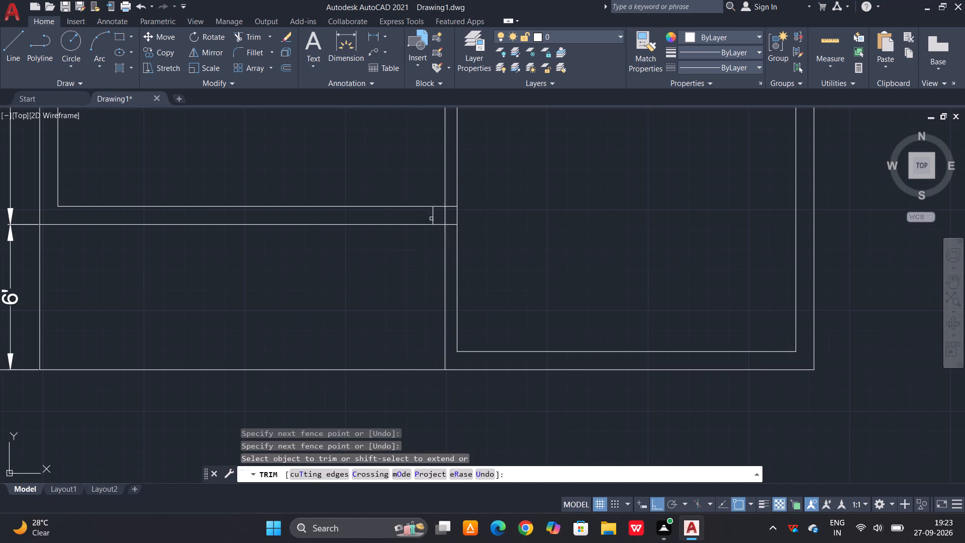
Trim the southwest room's south wall lines crossing the partition, and the partition's west face between them, to merge the two walls.
scroll(463, 190, "up", 2)
left_click_drag(431, 206, 430, 226)
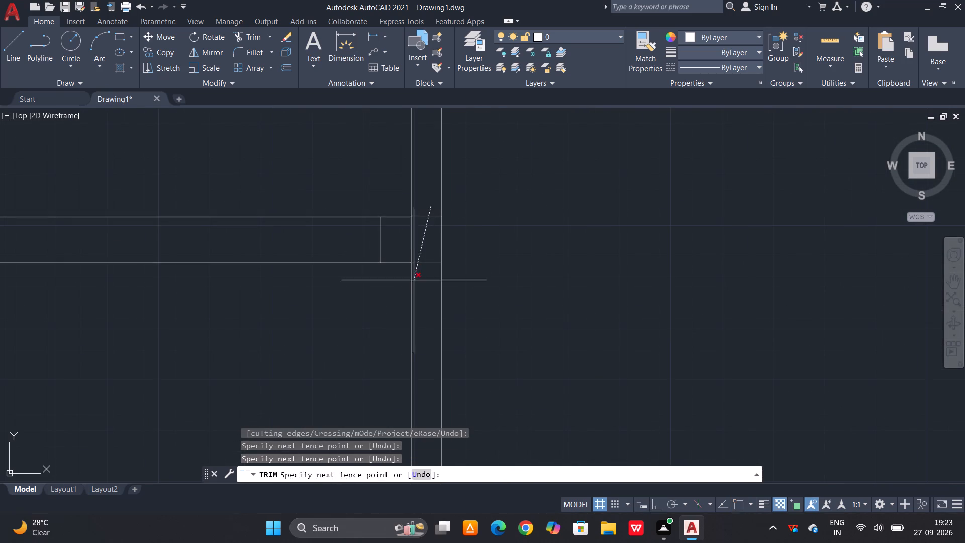
left_click(414, 290)
left_click(415, 236)
left_click(405, 234)
scroll(527, 220, "down", 3)
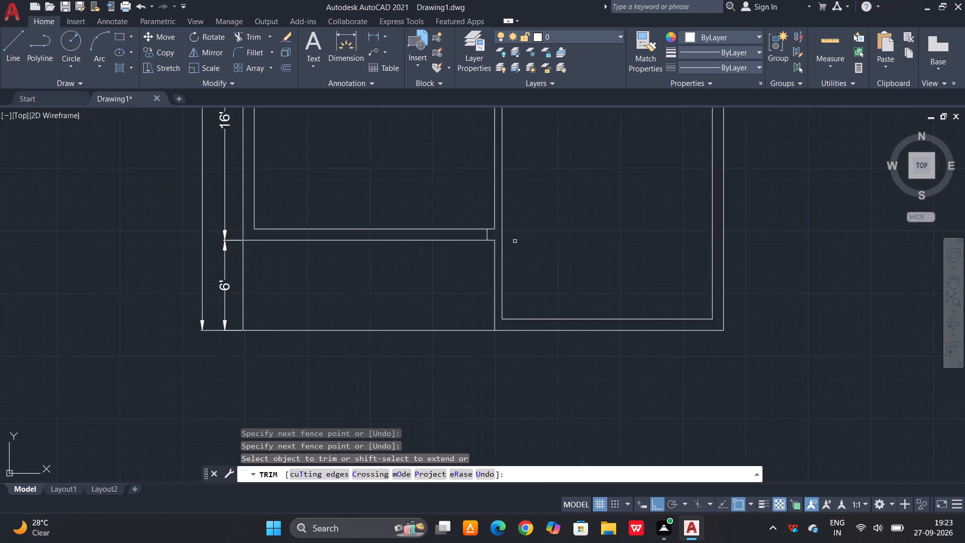
scroll(515, 241, "down", 1)
key("Escape")
Offset the jamb line in the southwest room's south wall 4' westward.
key("o")
key("space")
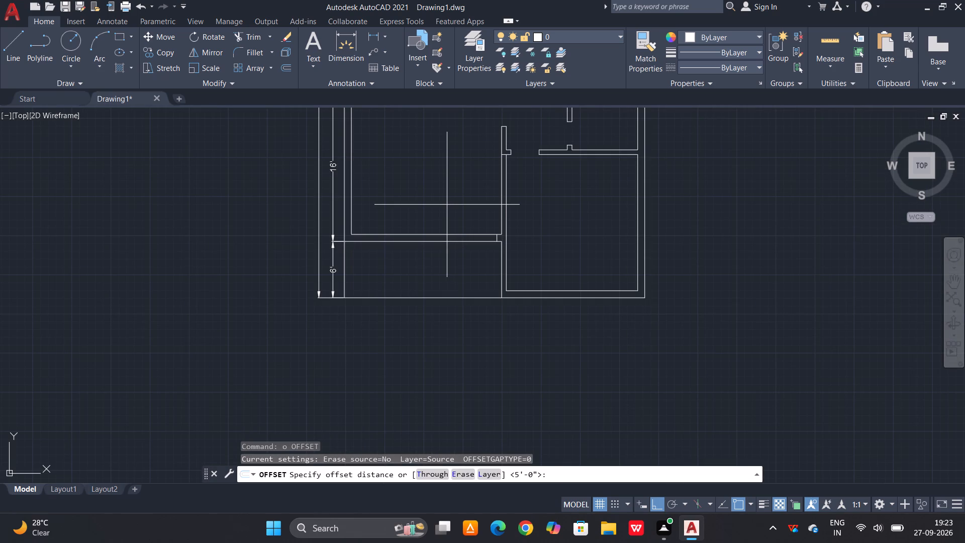
key("4")
key("apostrophe")
key("space")
scroll(505, 248, "up", 3)
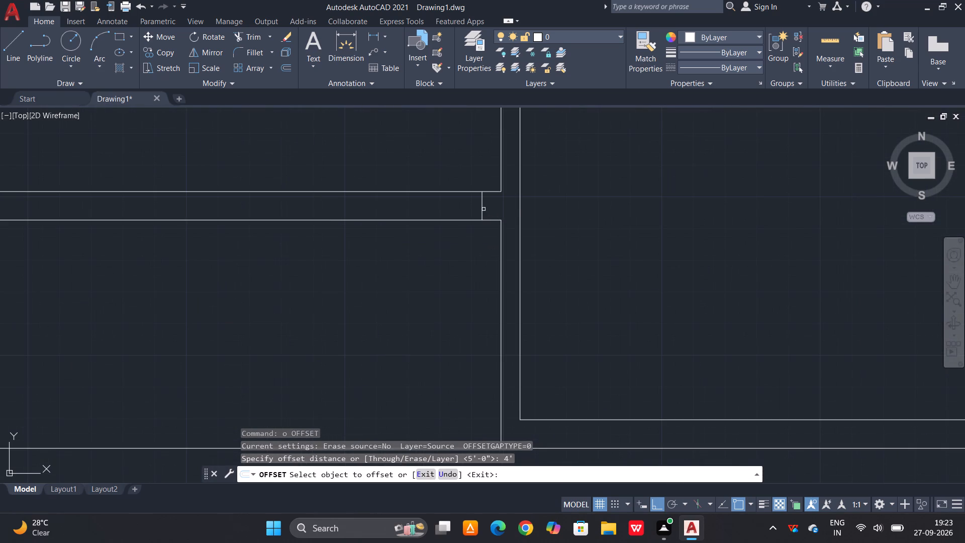
left_click(484, 209)
left_click(347, 209)
scroll(386, 233, "down", 1)
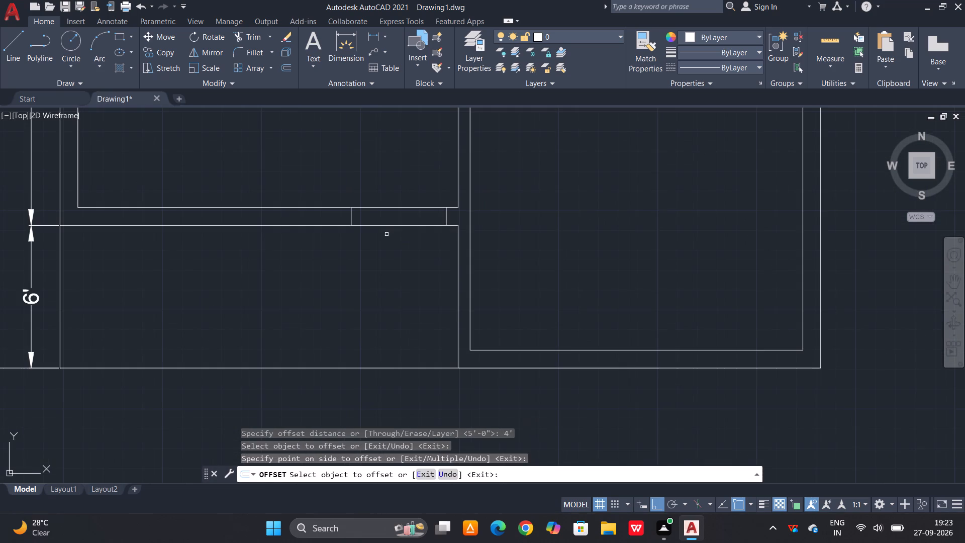
key("Escape")
Trim both faces of the southwest room's south wall between the jamb lines to open the 4' doorway.
type("tr")
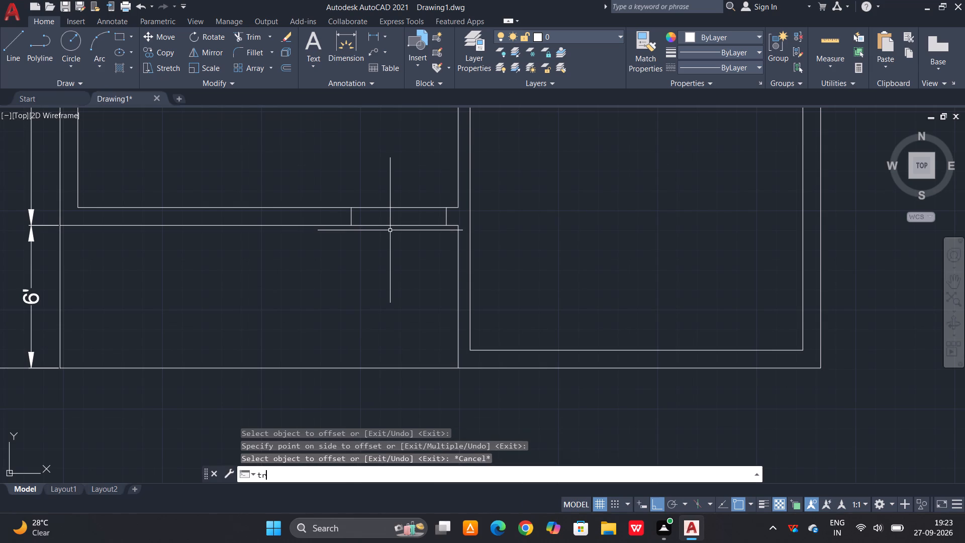
key("space")
key("space")
left_click_drag(414, 194, 416, 200)
left_click(401, 251)
scroll(413, 266, "down", 3)
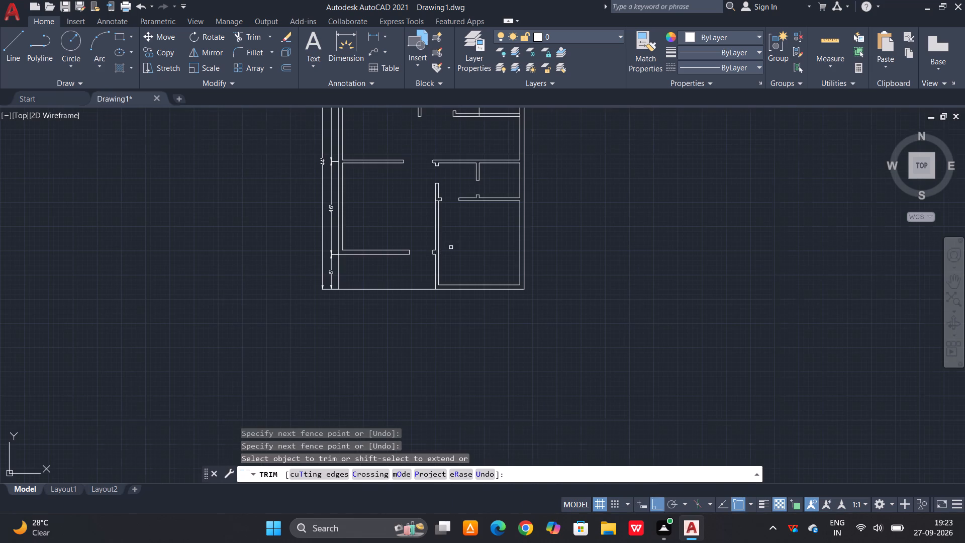
key("Escape")
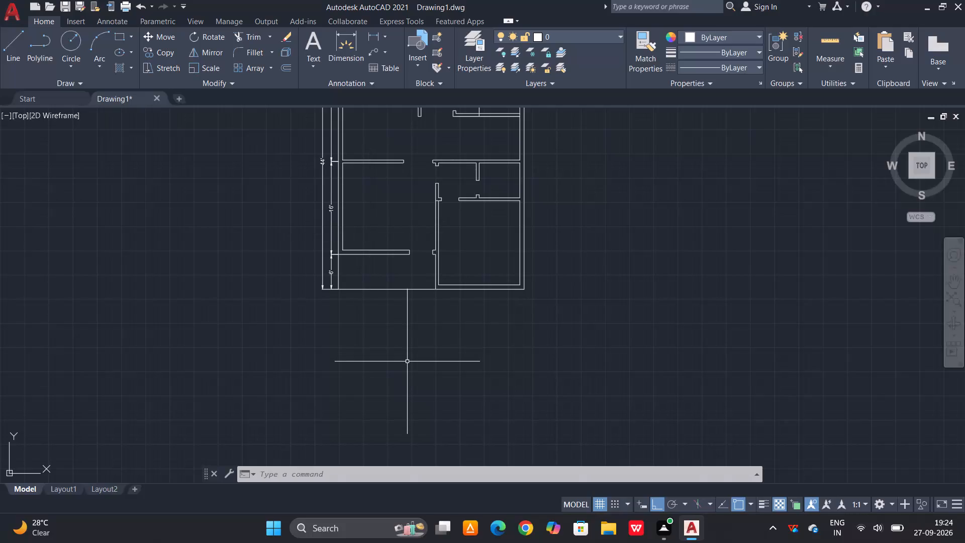
key("Escape")
Draw a short line across the north outer wall at the midpoint of the central north room's inner face.
scroll(407, 256, "down", 3)
scroll(412, 187, "up", 3)
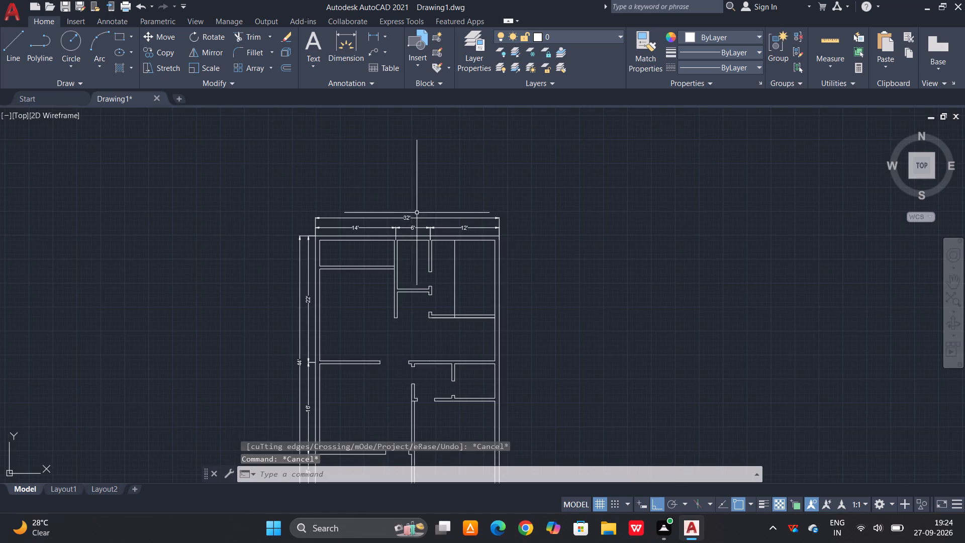
scroll(418, 222, "up", 3)
key("l")
key("space")
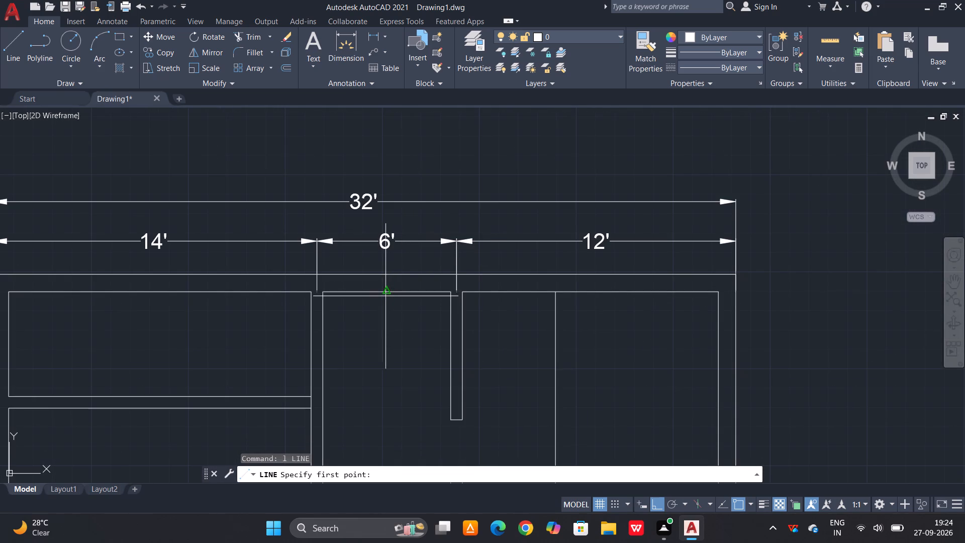
left_click(384, 294)
left_click(384, 275)
key("space")
scroll(415, 188, "down", 1)
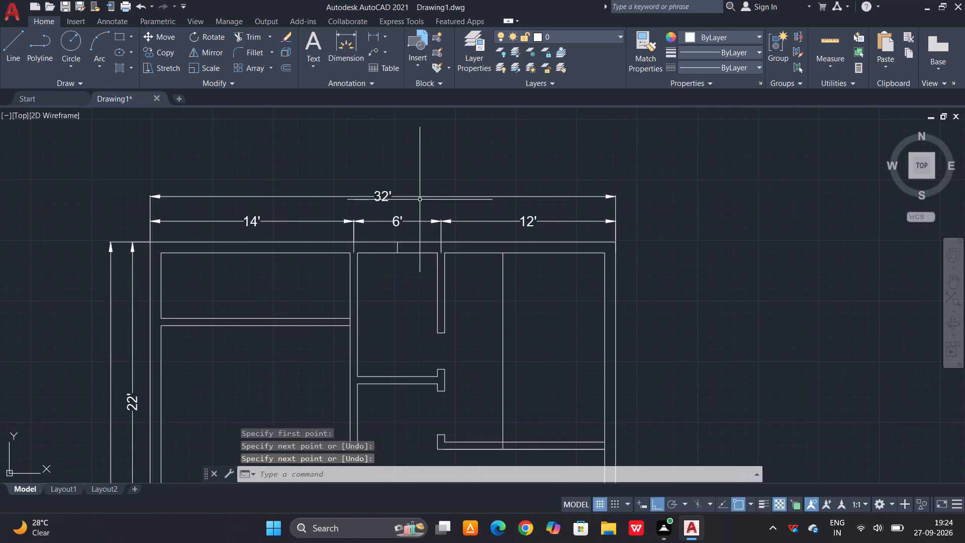
Trim the east outer wall's inner face where the northeast room's south wall meets it.
scroll(416, 218, "down", 2)
scroll(462, 300, "up", 2)
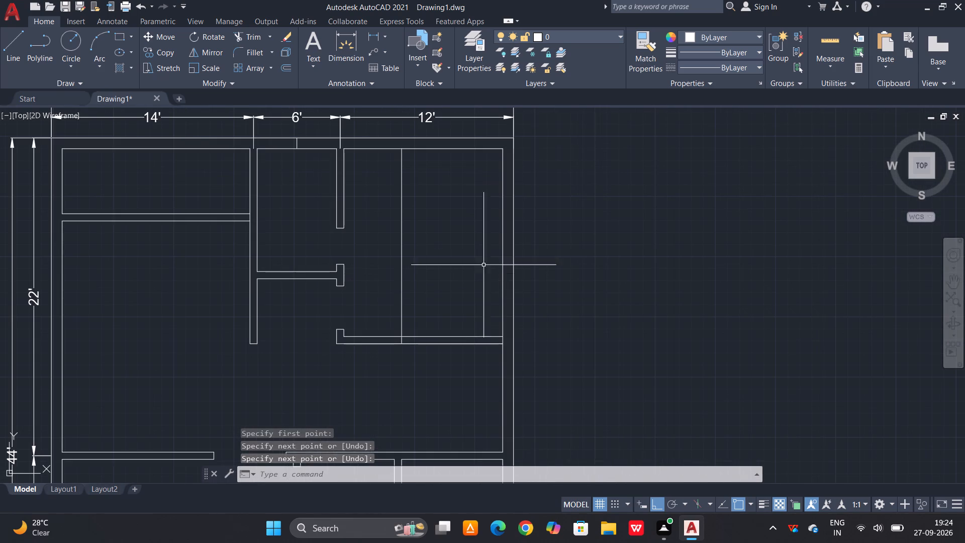
key("space")
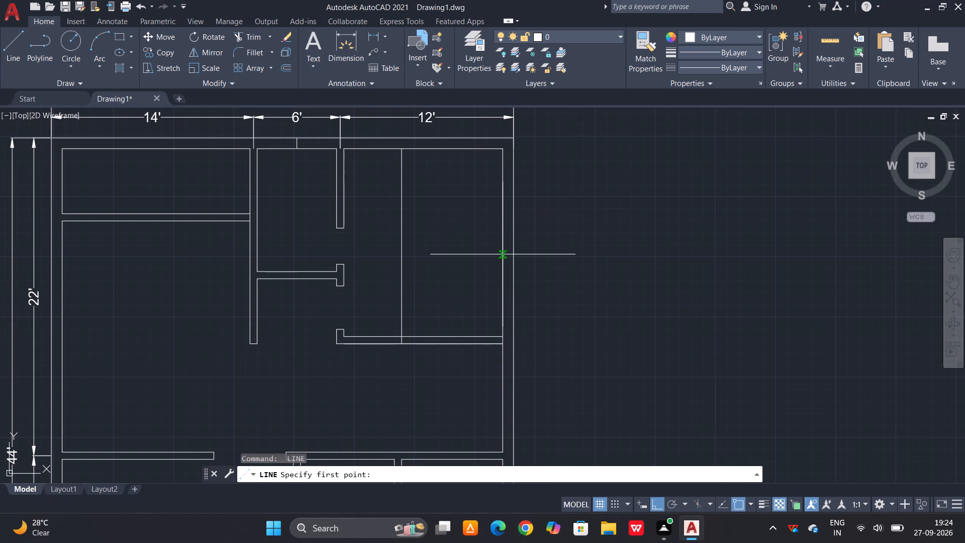
key("Escape")
type("tr")
key("space")
scroll(456, 380, "up", 2)
left_click(569, 284)
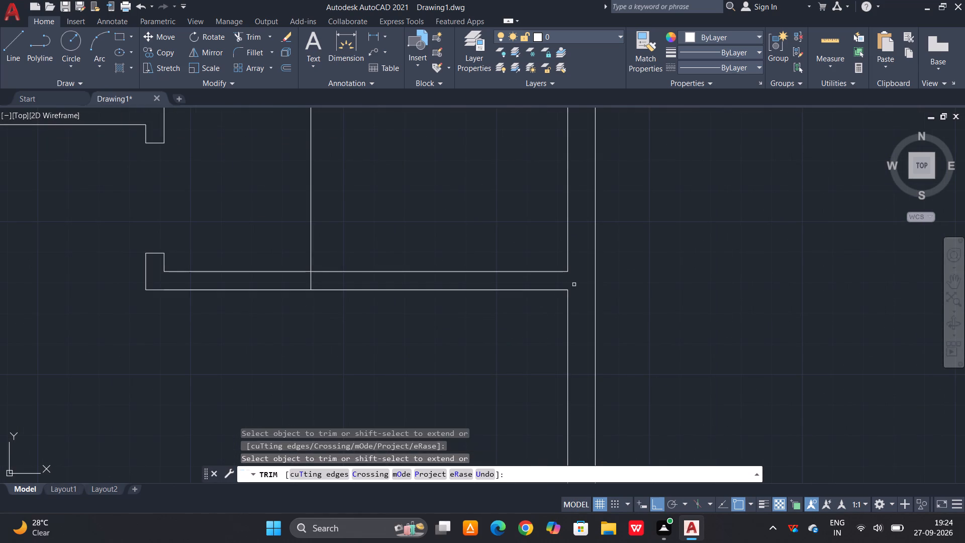
key("Escape")
Erase the leftover vertical line running through the northeast room.
left_click(405, 175)
left_click(249, 161)
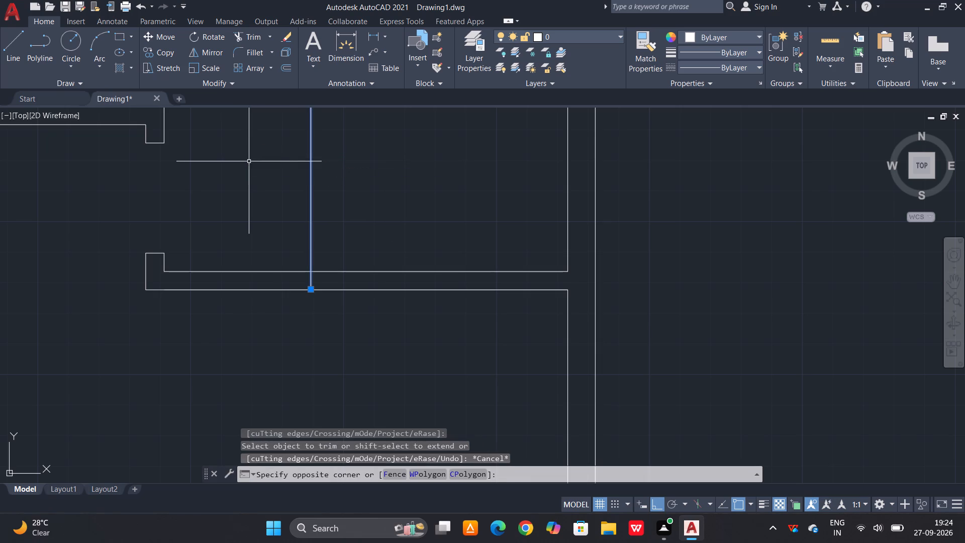
key("Delete")
scroll(292, 218, "down", 3)
key("Escape")
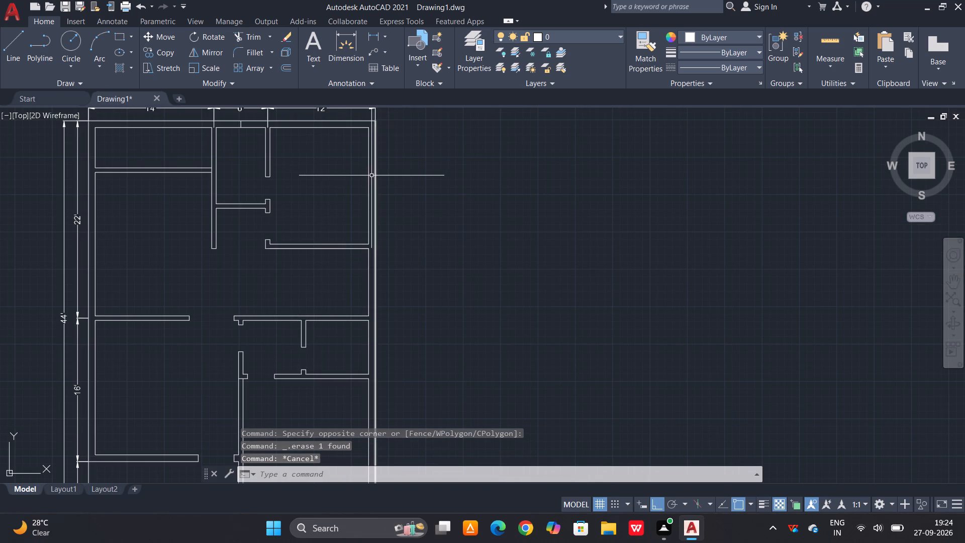
Draw a line across the east outer wall from the midpoint of the northeast room's inner face to the outer face.
type("l")
key("space")
scroll(369, 175, "up", 2)
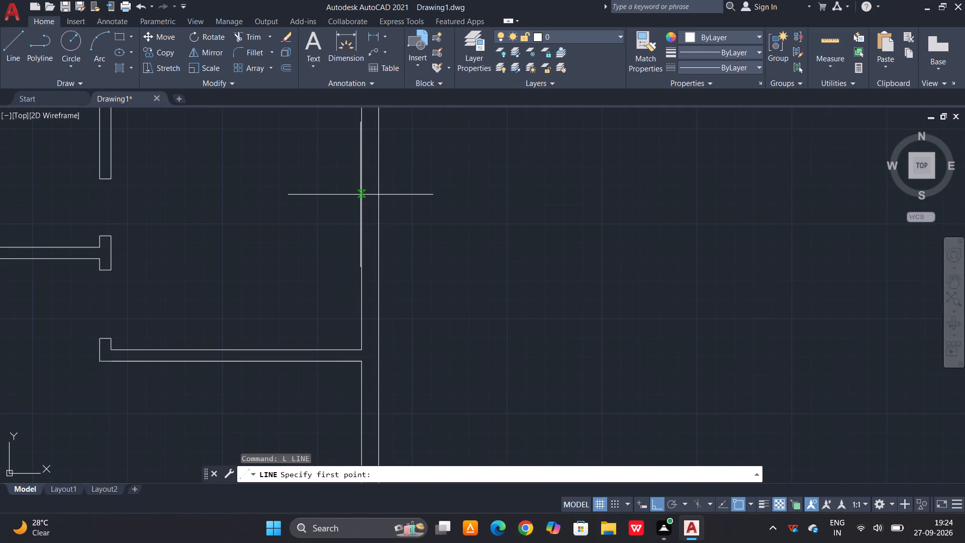
left_click(360, 200)
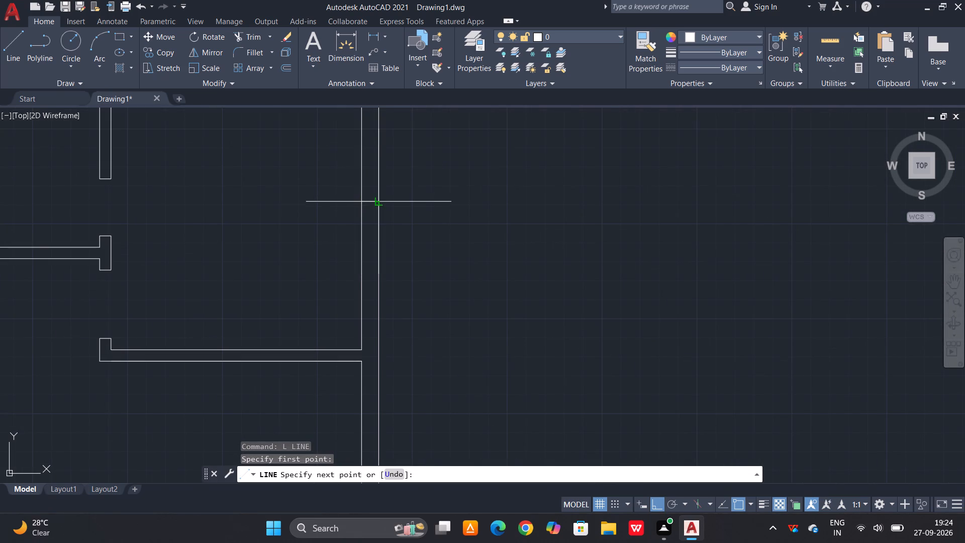
left_click(376, 205)
scroll(400, 134, "down", 3)
key("space")
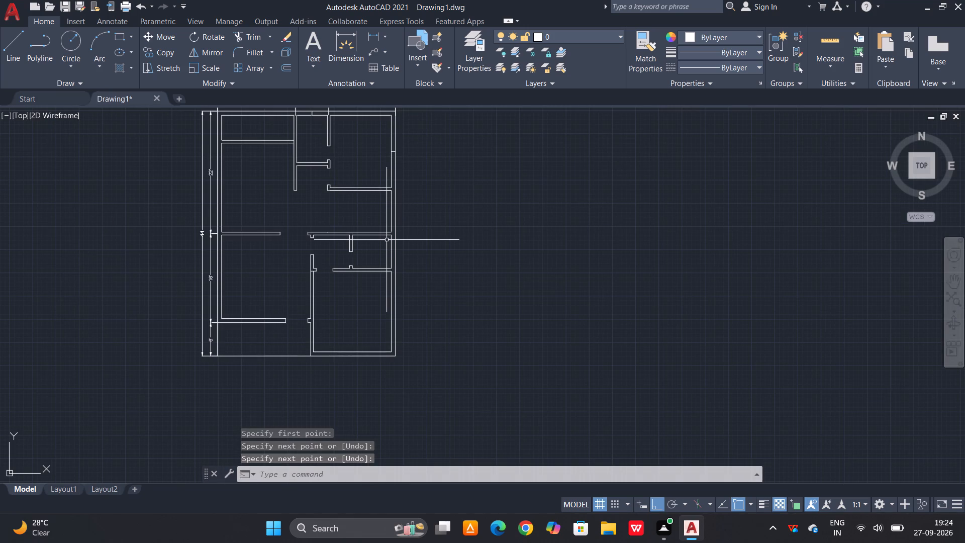
Draw a line across the east outer wall at the midpoint between the northeast room's south wall and the middle wall.
scroll(375, 226, "down", 2)
scroll(375, 224, "up", 3)
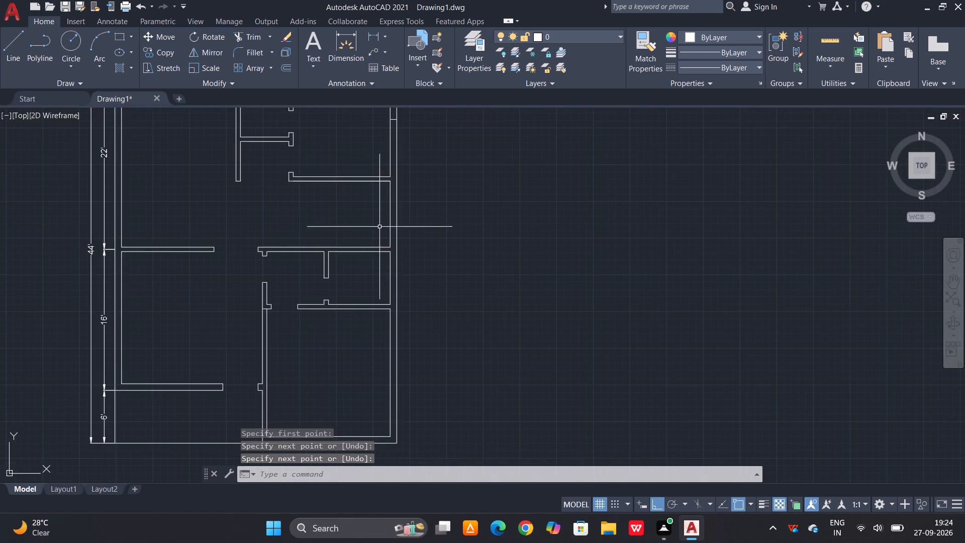
scroll(383, 221, "up", 2)
key("space")
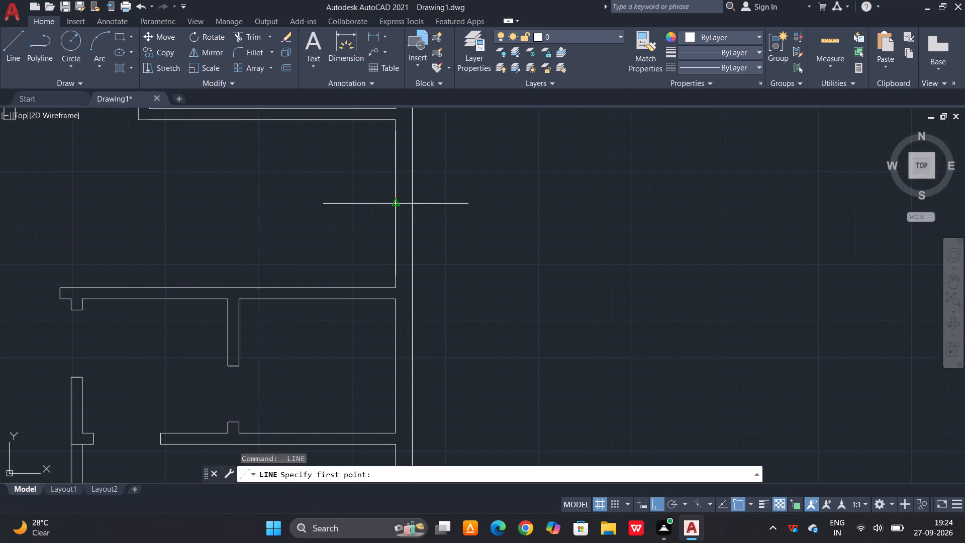
left_click(394, 201)
left_click(415, 203)
key("space")
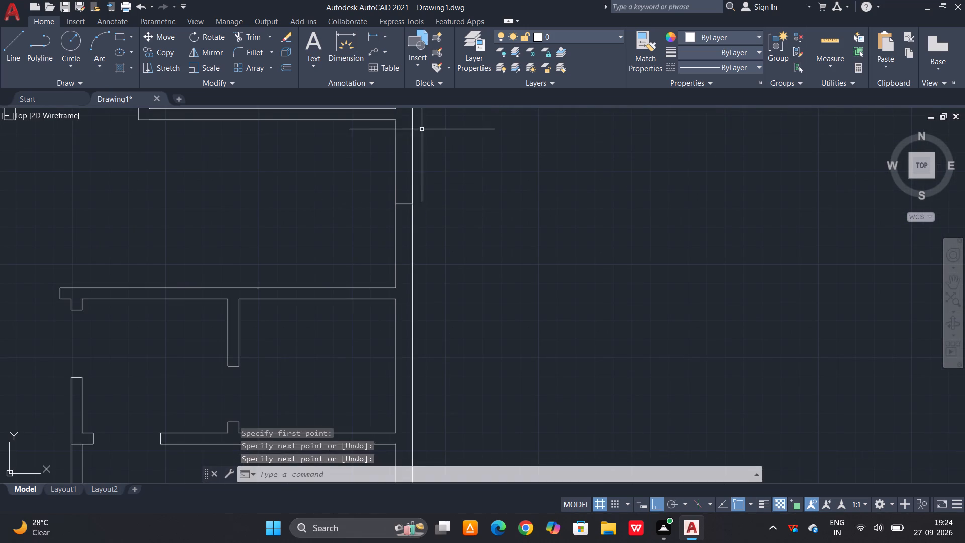
Draw a line across the east outer wall at the midpoint of the small room just south of the middle wall.
scroll(423, 129, "down", 4)
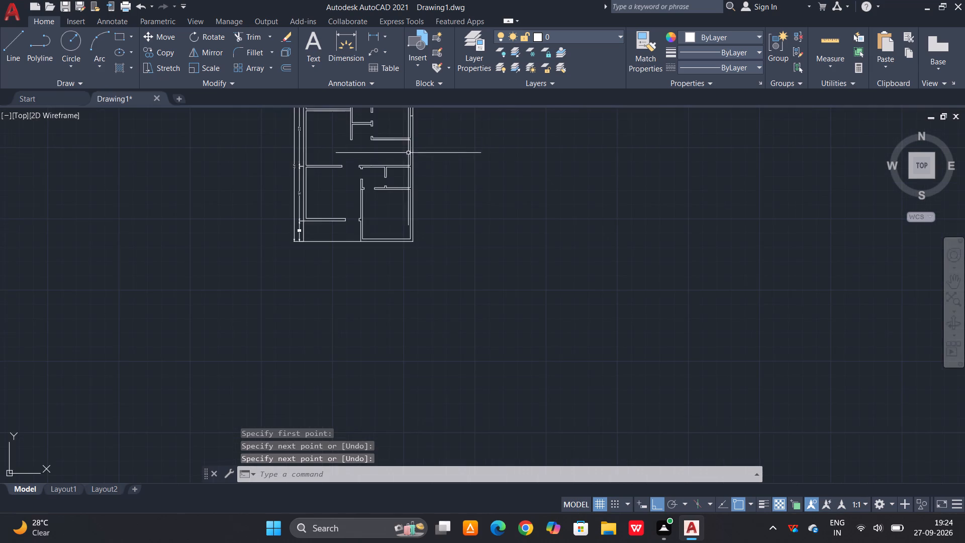
scroll(408, 164, "up", 3)
key("space")
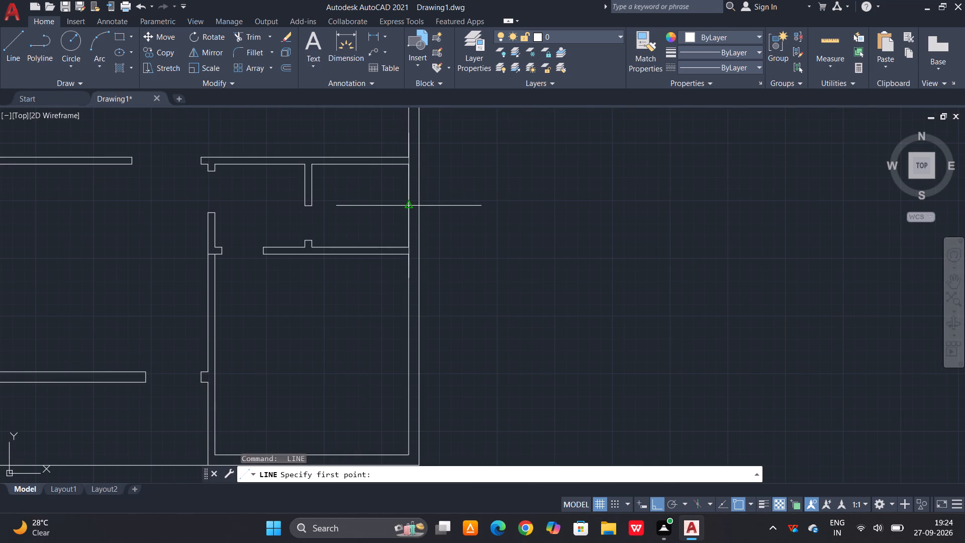
left_click(409, 207)
left_click(419, 208)
key("space")
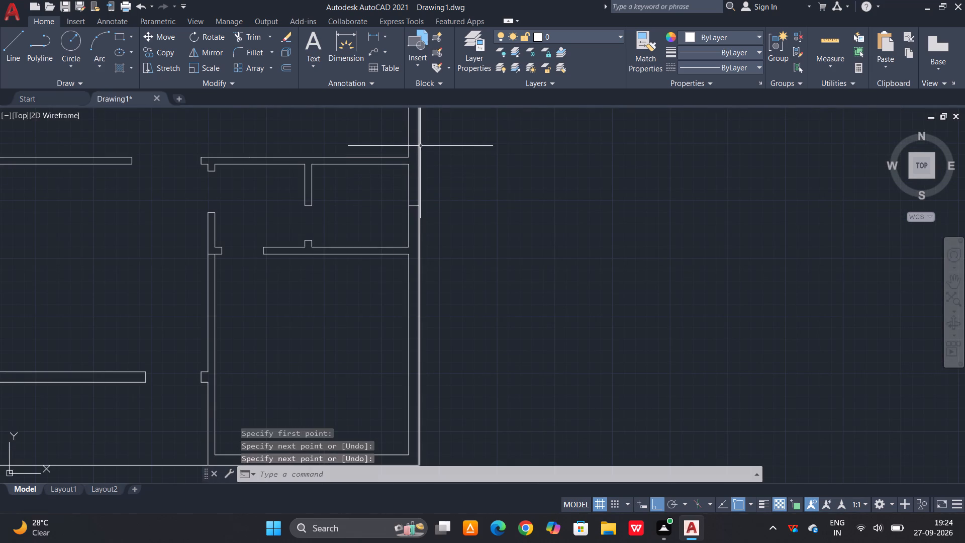
Draw a line across the east outer wall at the midpoint of the southeast room's inner east face.
scroll(413, 190, "down", 1)
scroll(405, 318, "up", 2)
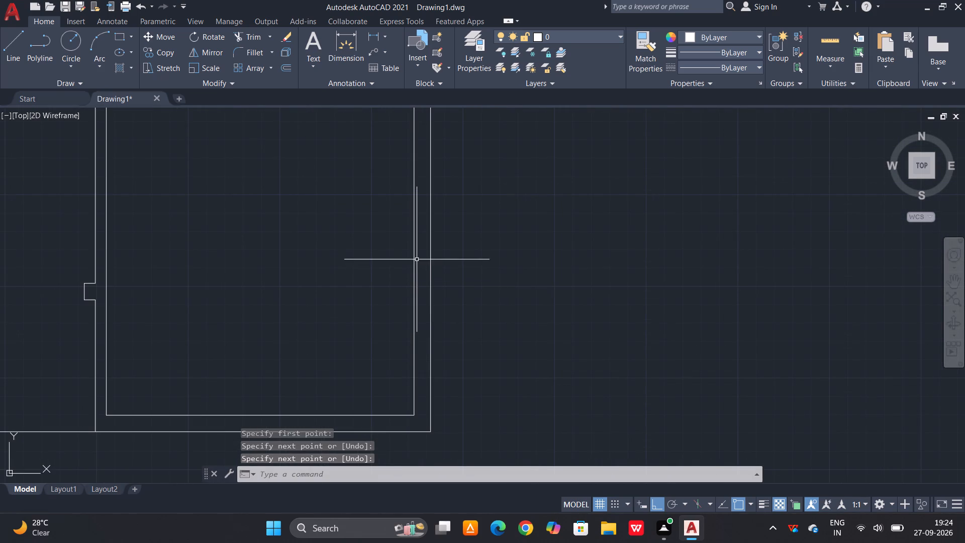
key("space")
scroll(406, 242, "down", 2)
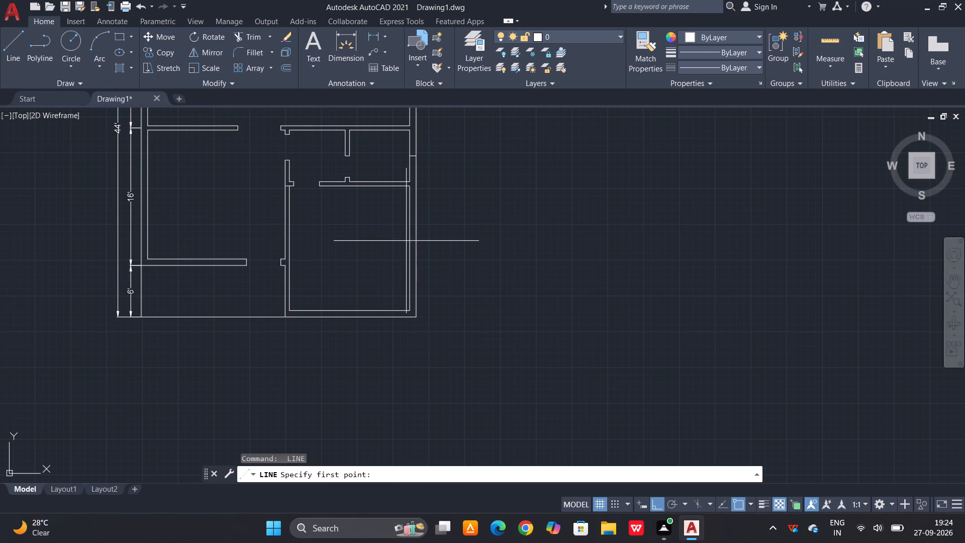
left_click(408, 247)
left_click(419, 246)
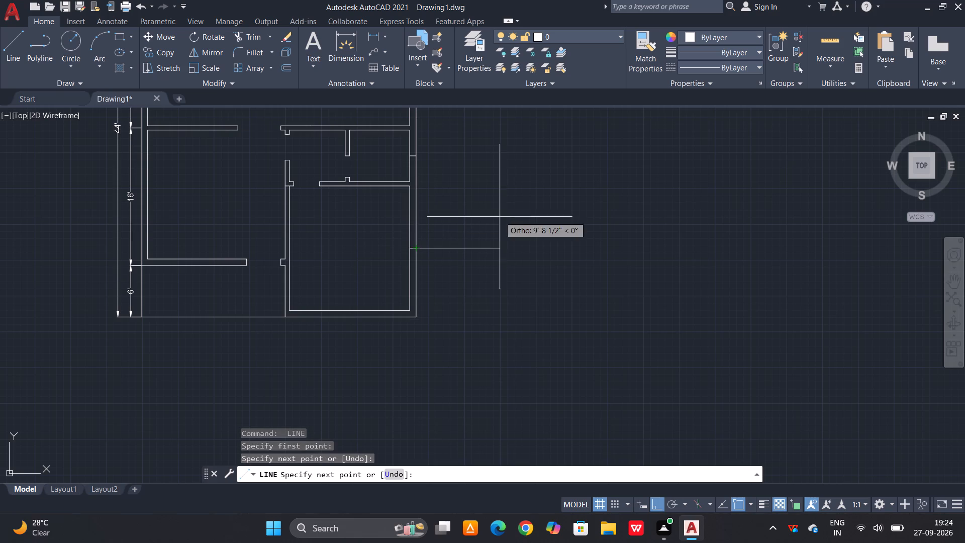
key("space")
scroll(479, 225, "down", 2)
scroll(380, 247, "up", 1)
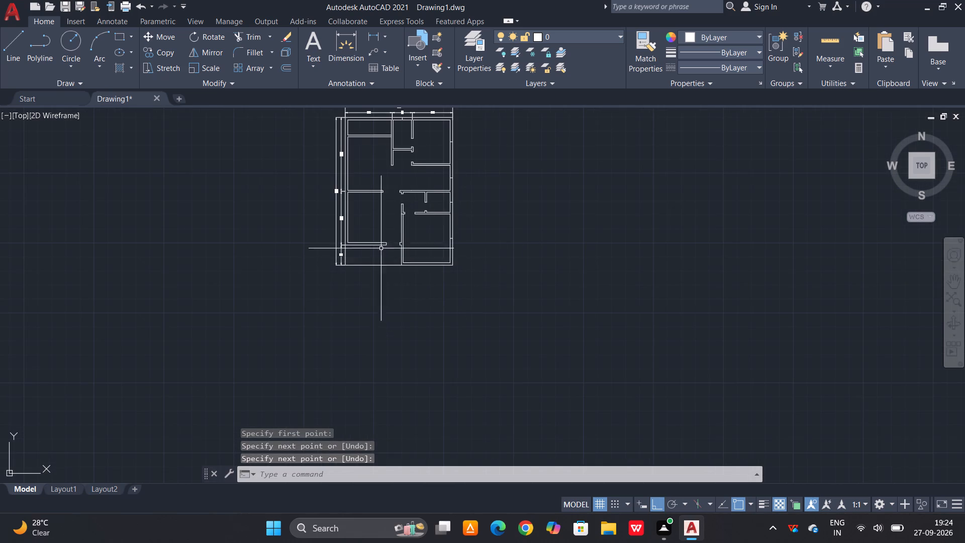
Draw a line across the southwest room's south wall, from the midpoint of its inner face to the outer face.
scroll(381, 247, "up", 2)
key("space")
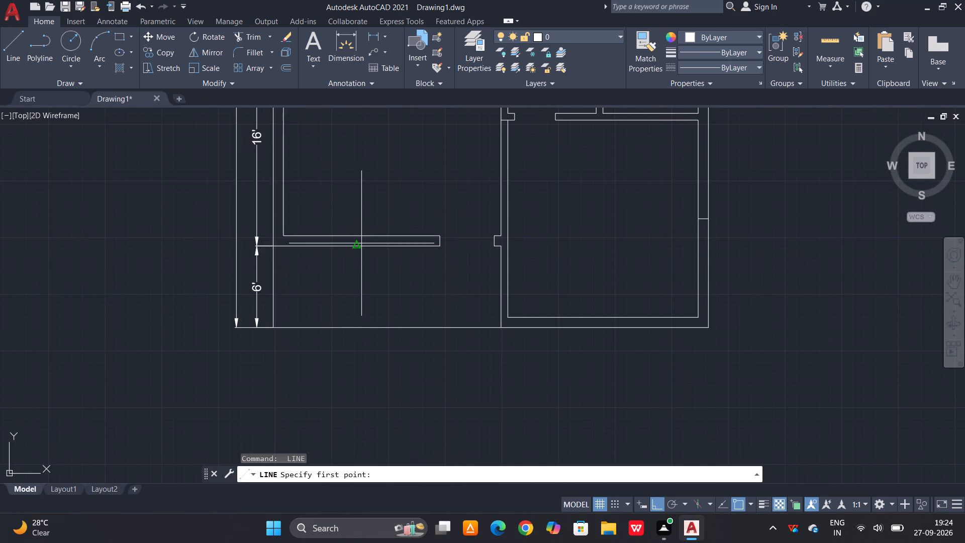
left_click(360, 233)
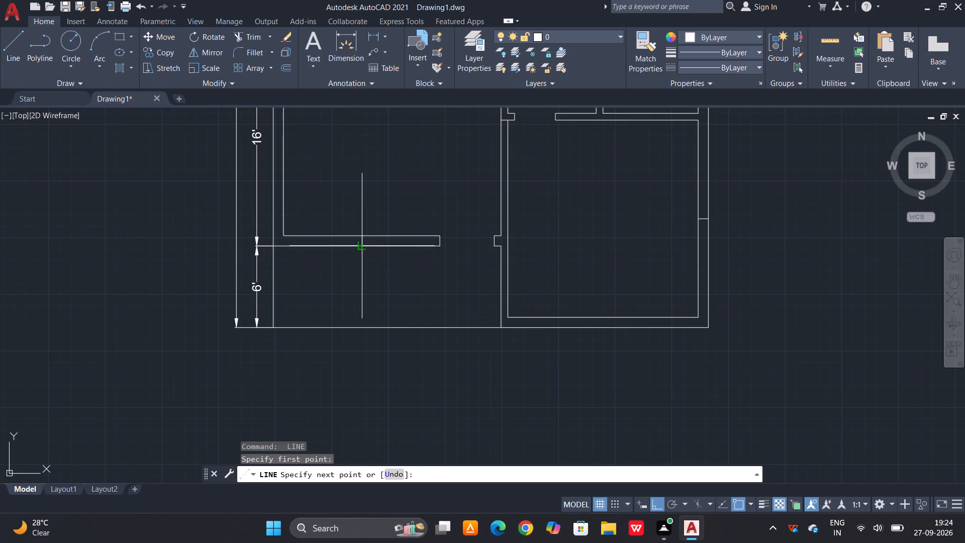
left_click(361, 245)
key("space")
Draw a line across the west outer wall at the midpoint of the southwest room's inner west face.
scroll(438, 254, "down", 2)
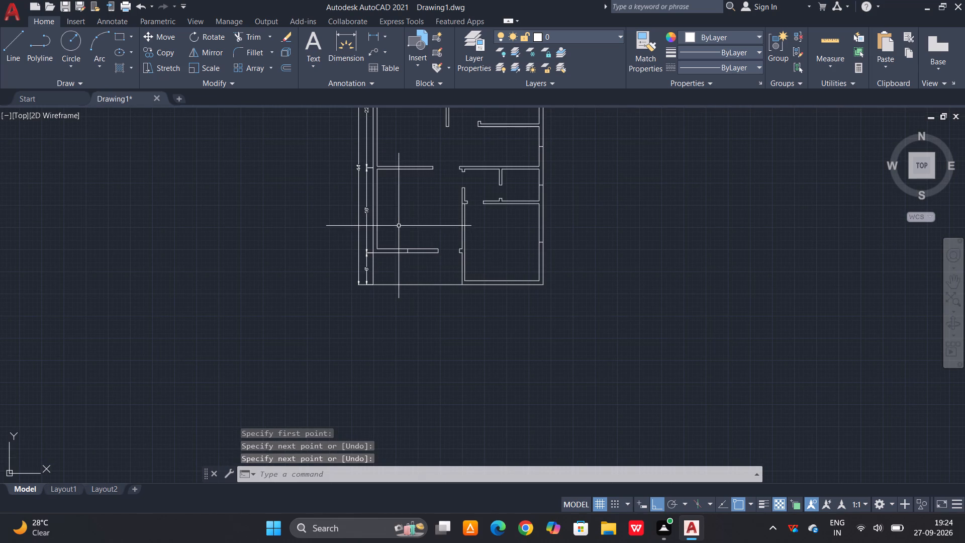
scroll(393, 223, "down", 1)
scroll(366, 199, "up", 2)
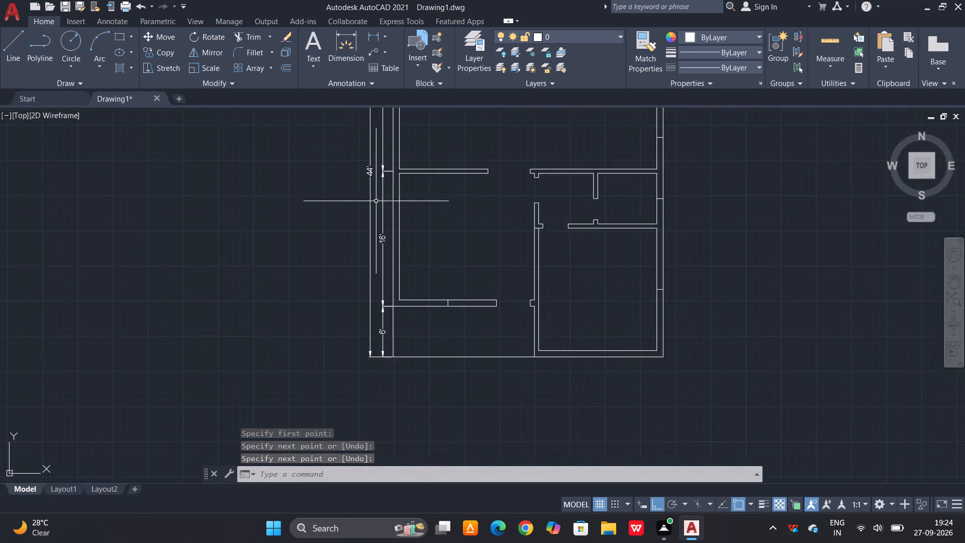
scroll(376, 201, "up", 1)
key("space")
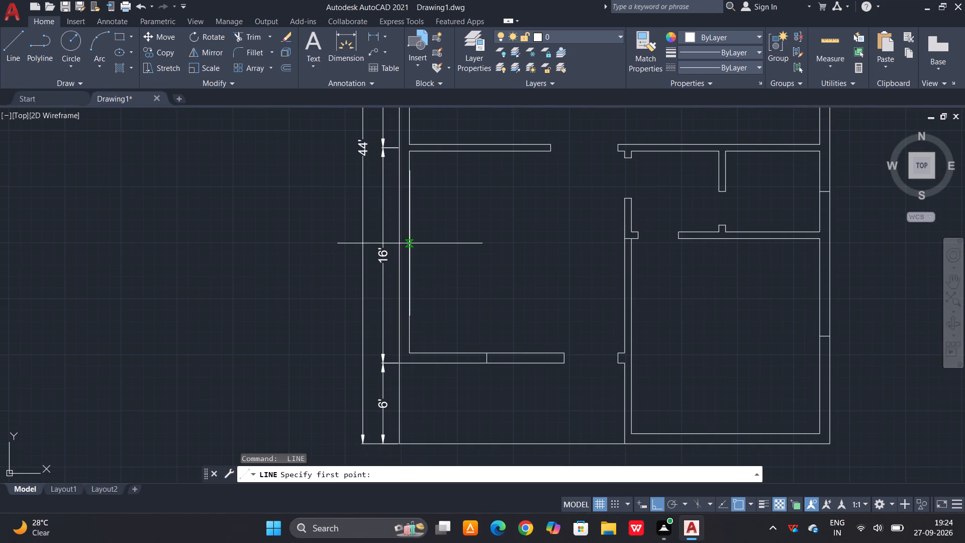
left_click(408, 250)
left_click(399, 252)
key("space")
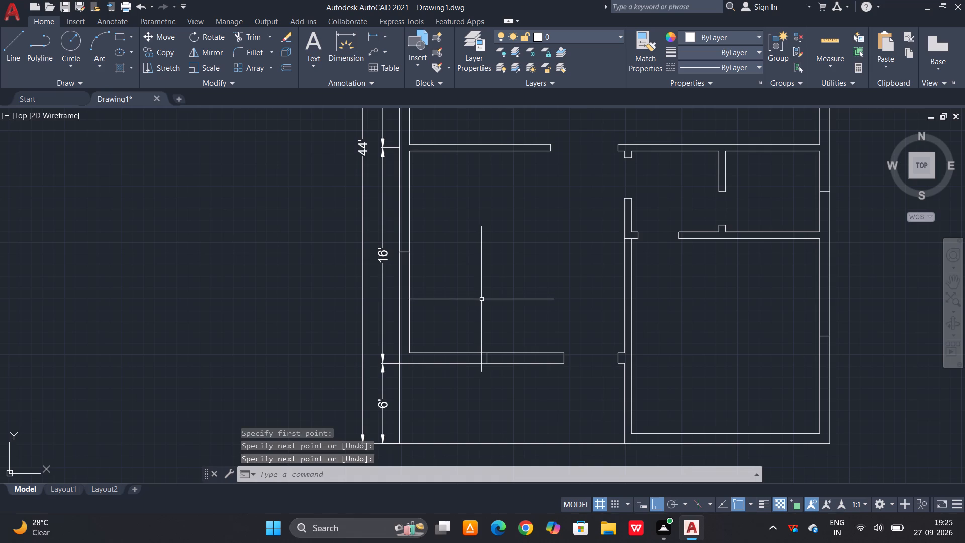
Draw a line across the west outer wall just below the 22' dimension text, in the room north of the middle wall.
scroll(487, 305, "down", 1)
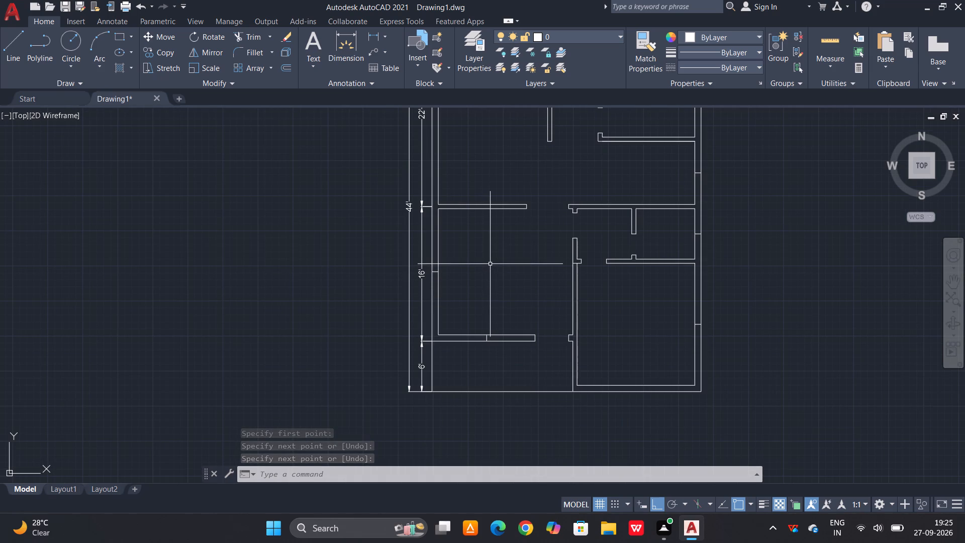
middle_click_drag(458, 243, 465, 327)
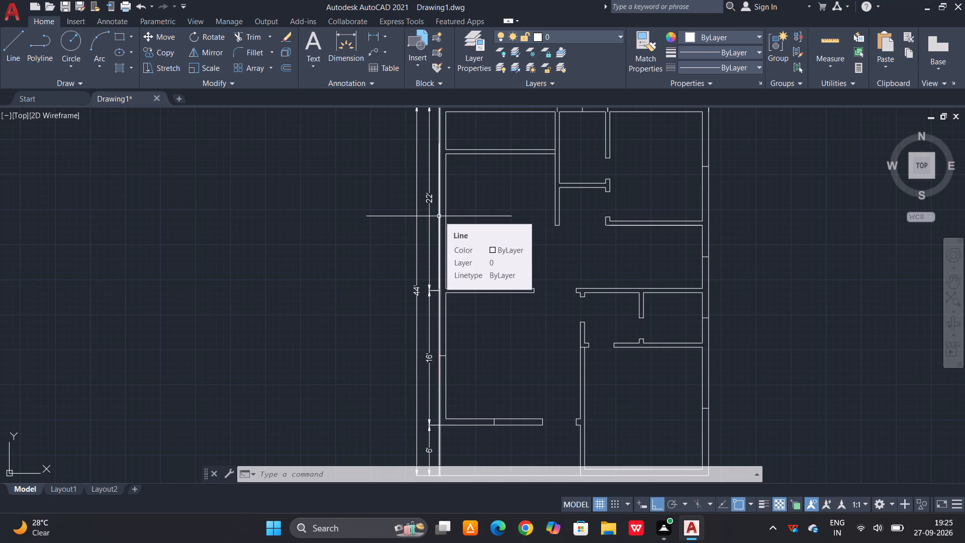
key("space")
scroll(446, 201, "up", 1)
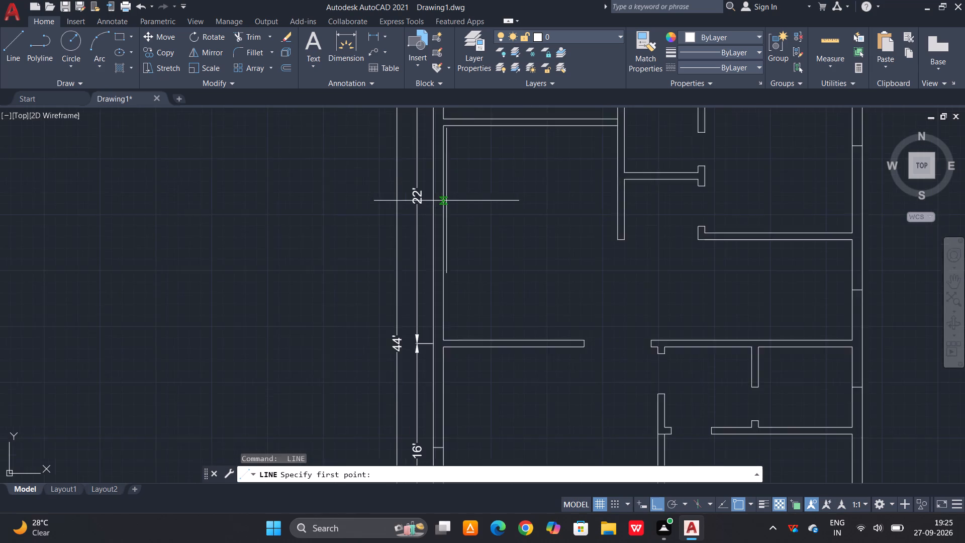
scroll(446, 200, "up", 1)
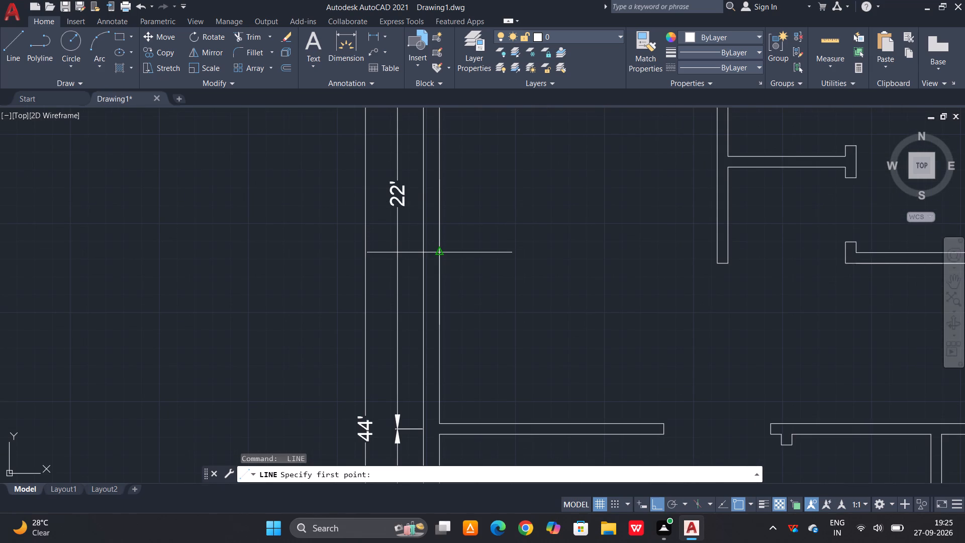
scroll(438, 250, "down", 1)
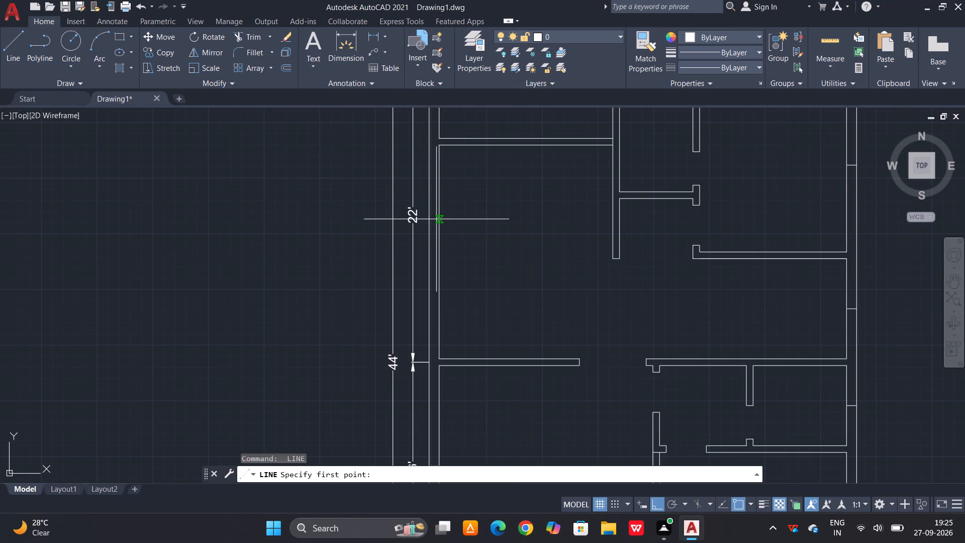
scroll(436, 221, "up", 2)
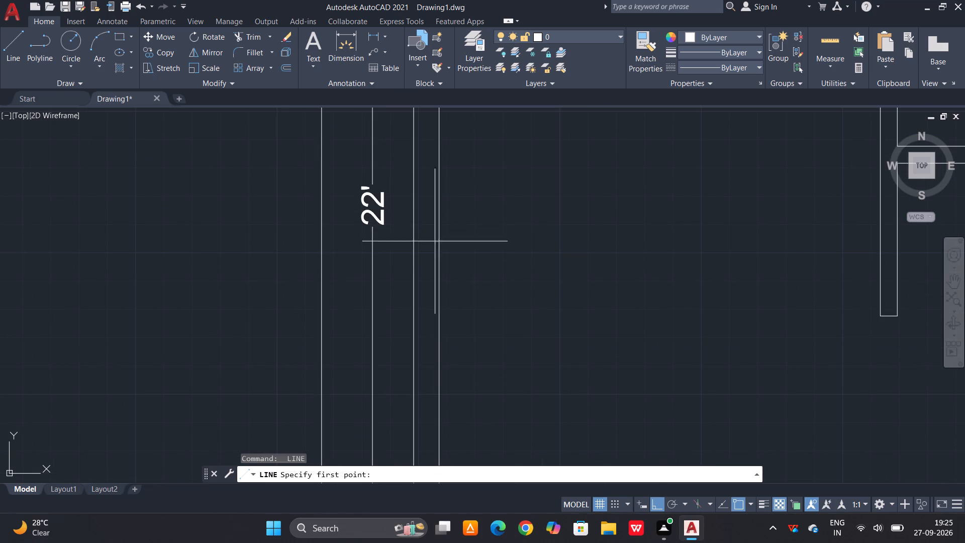
left_click(440, 229)
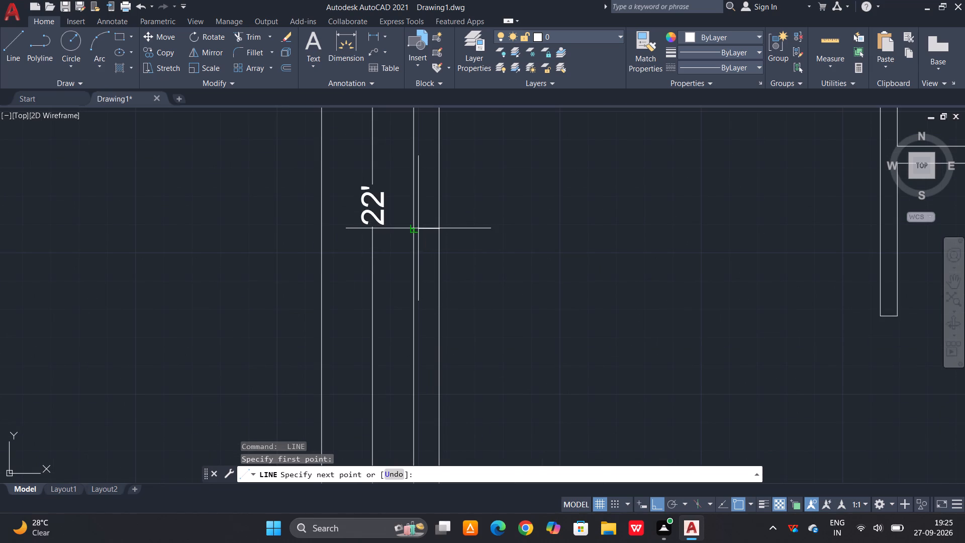
left_click(414, 230)
key("space")
Draw a second line across the west outer wall of the same room, closer to the middle wall.
scroll(451, 136, "down", 3)
scroll(450, 211, "up", 3)
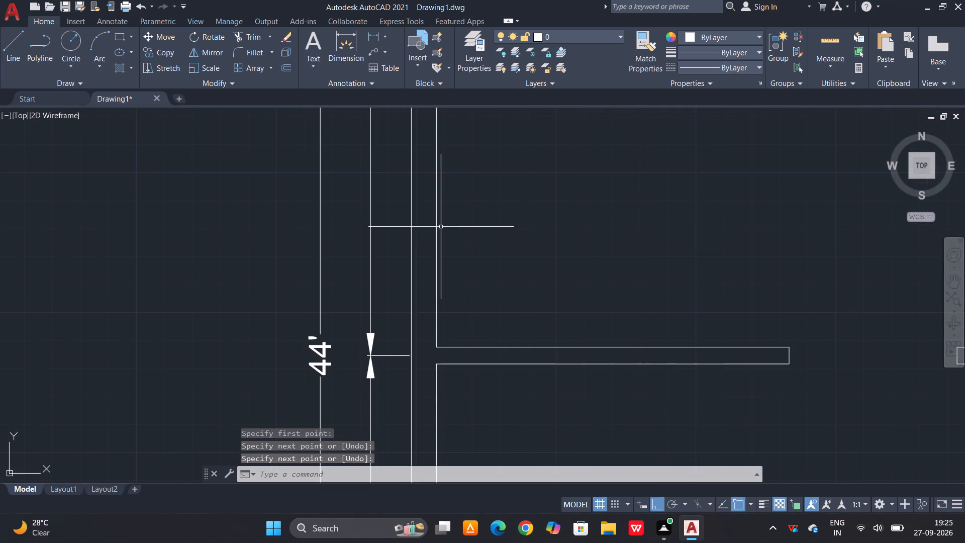
key("space")
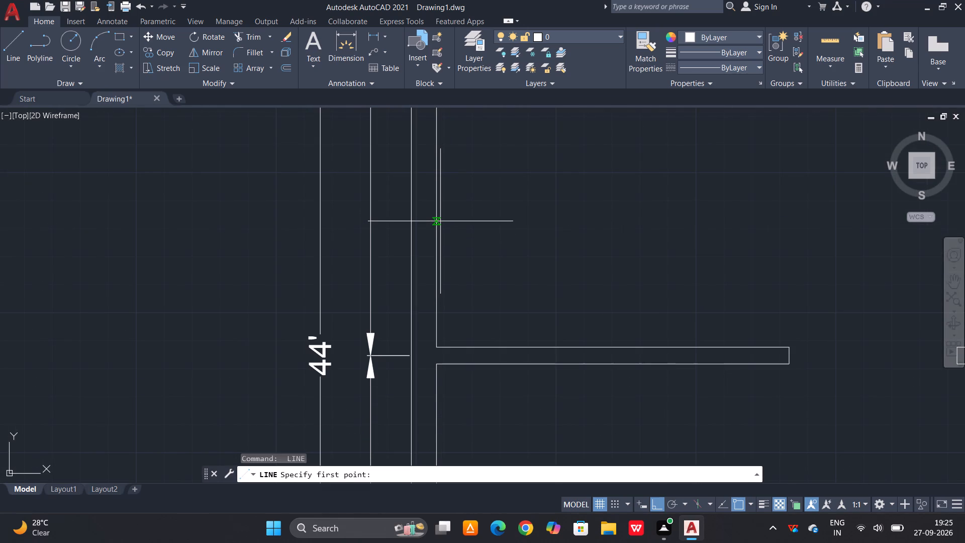
left_click(437, 217)
left_click(410, 215)
key("space")
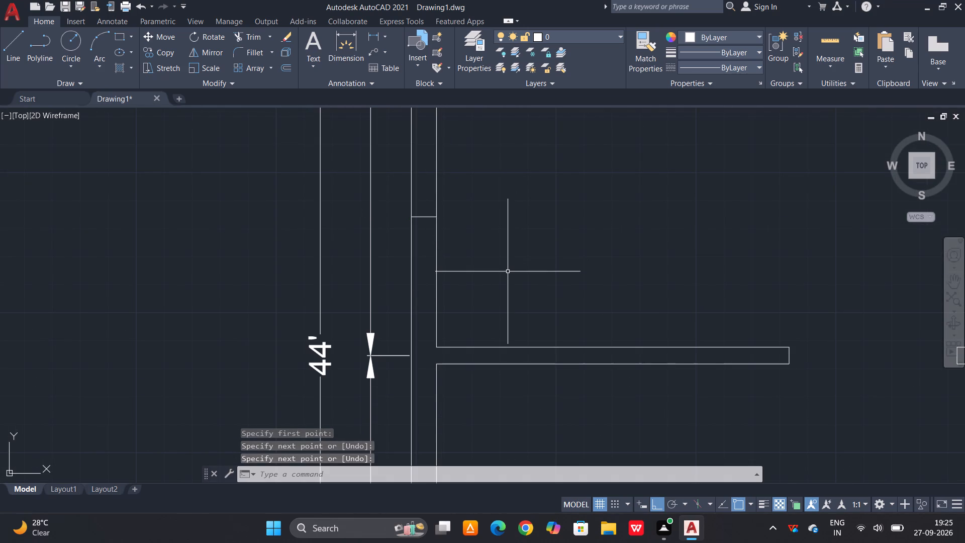
Draw a line across the west outer wall at the midpoint of the small northwest room's inner west face.
scroll(522, 272, "down", 2)
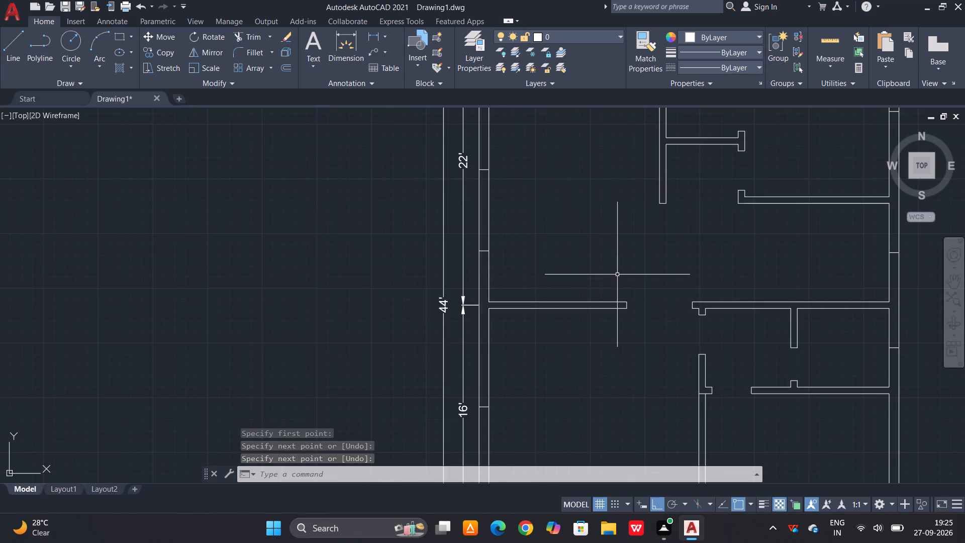
scroll(617, 275, "down", 1)
middle_click_drag(632, 250, 580, 240)
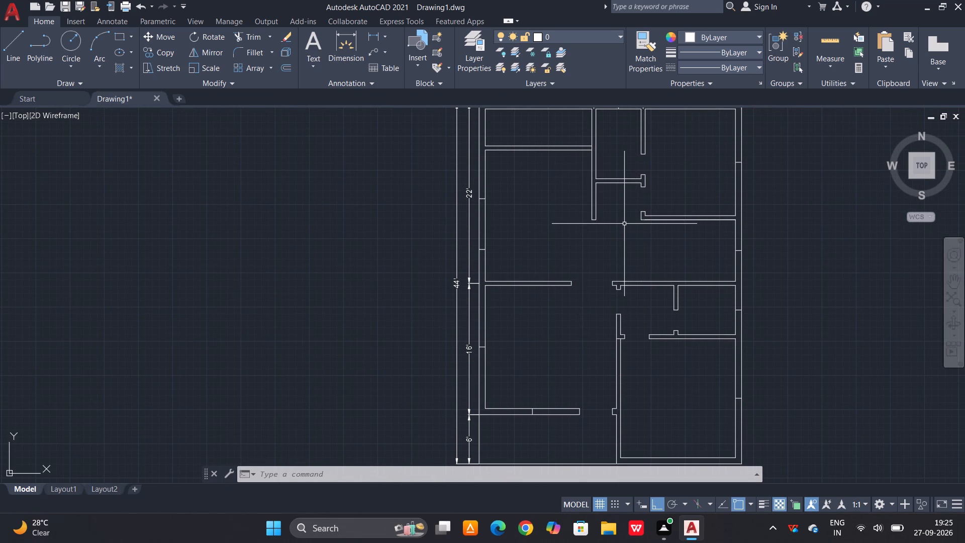
scroll(607, 236, "down", 1)
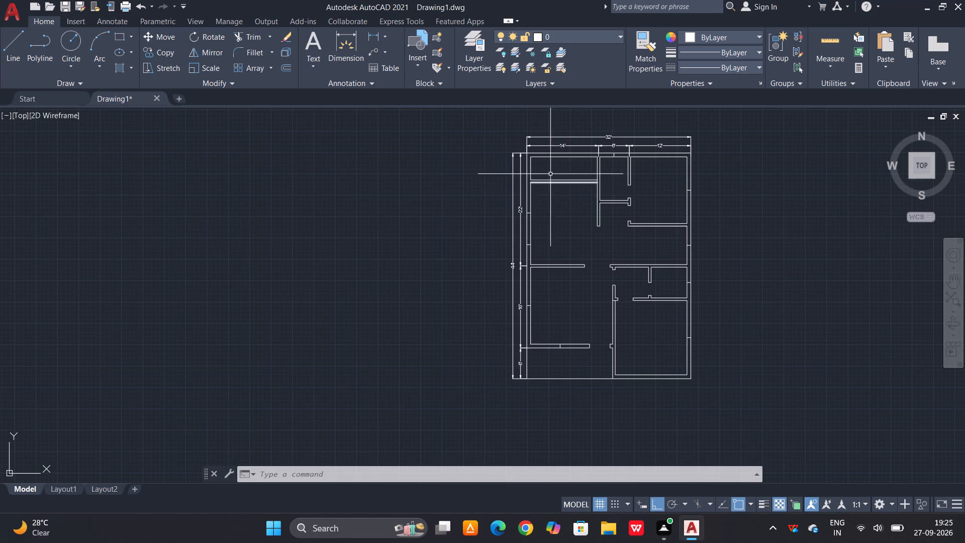
scroll(550, 174, "up", 3)
key("space")
scroll(498, 153, "down", 2)
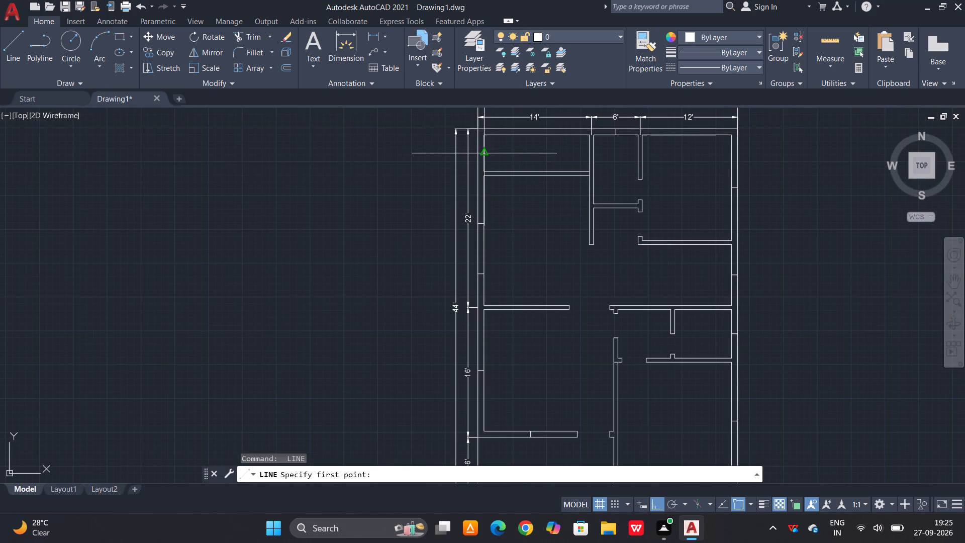
left_click(488, 152)
scroll(478, 150, "up", 4)
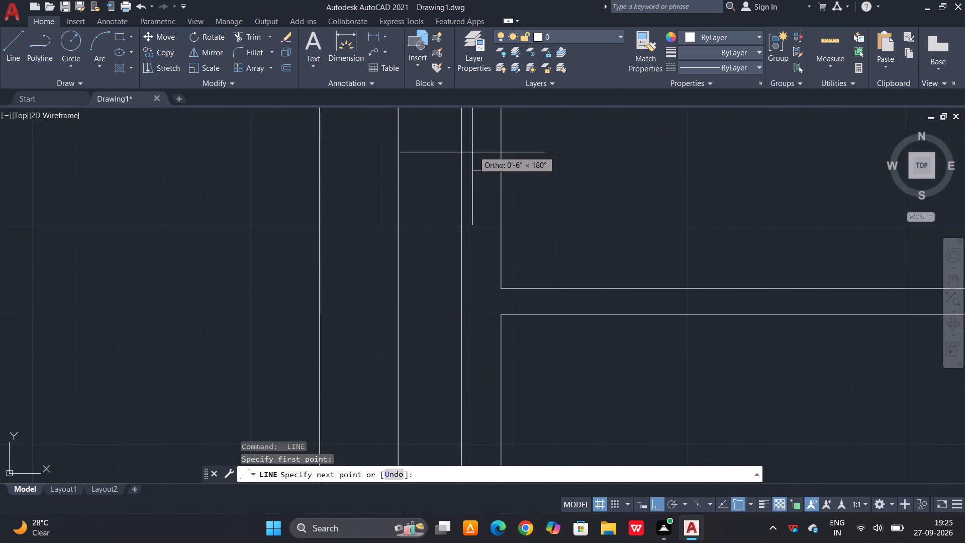
left_click(460, 170)
key("space")
Offset the midpoint line in the southwest room's west wall by 2'6" to both the north and south.
scroll(519, 158, "down", 4)
scroll(580, 174, "down", 1)
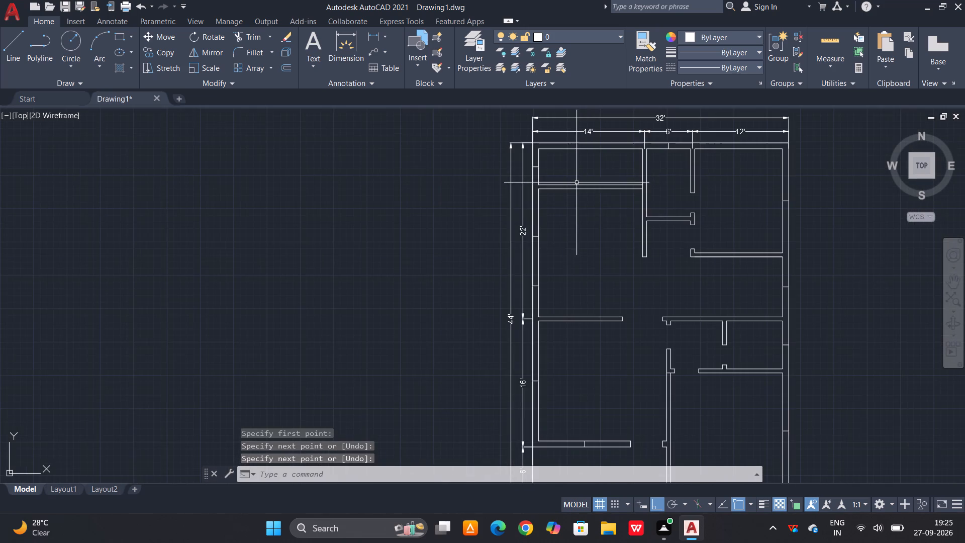
middle_click_drag(615, 242, 585, 154)
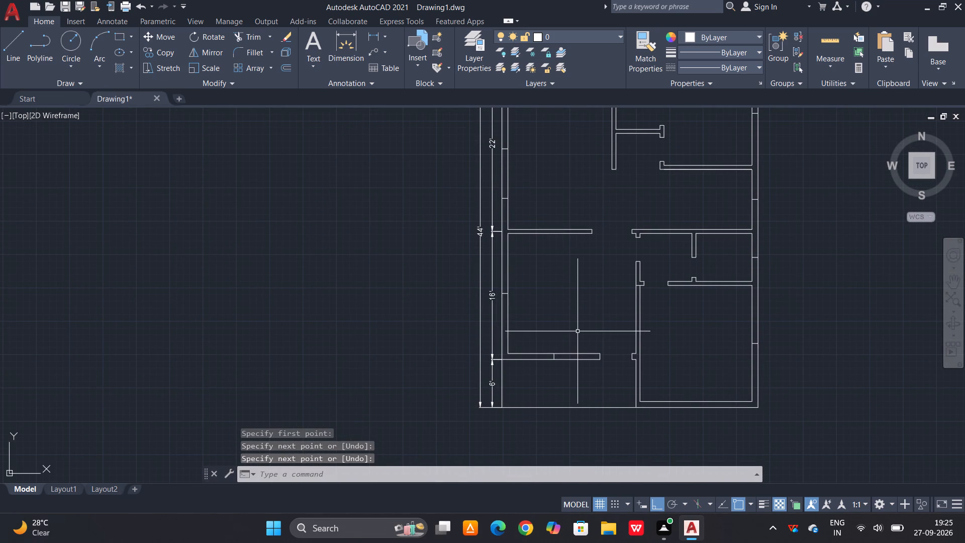
key("Escape")
key("o")
key("space")
key("2")
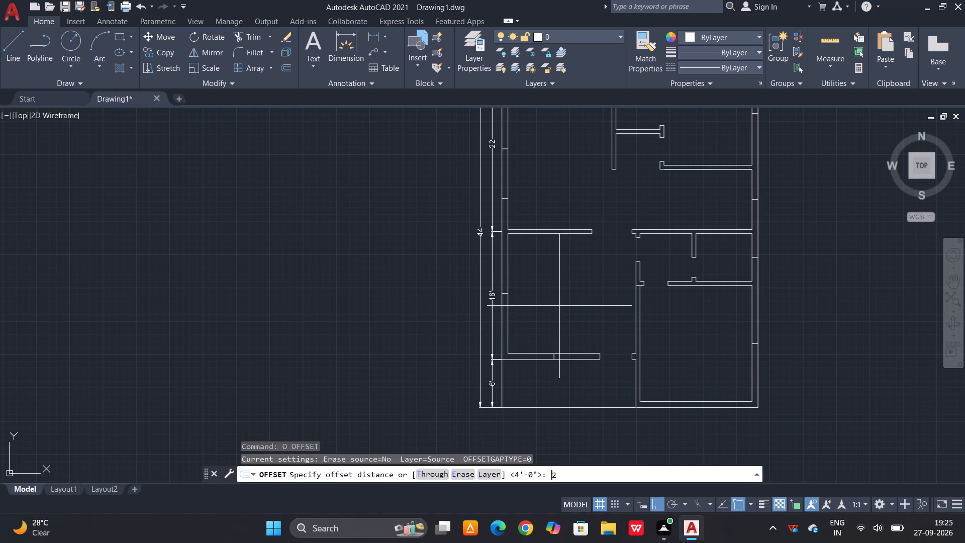
type("'6\"")
key("space")
scroll(467, 329, "up", 2)
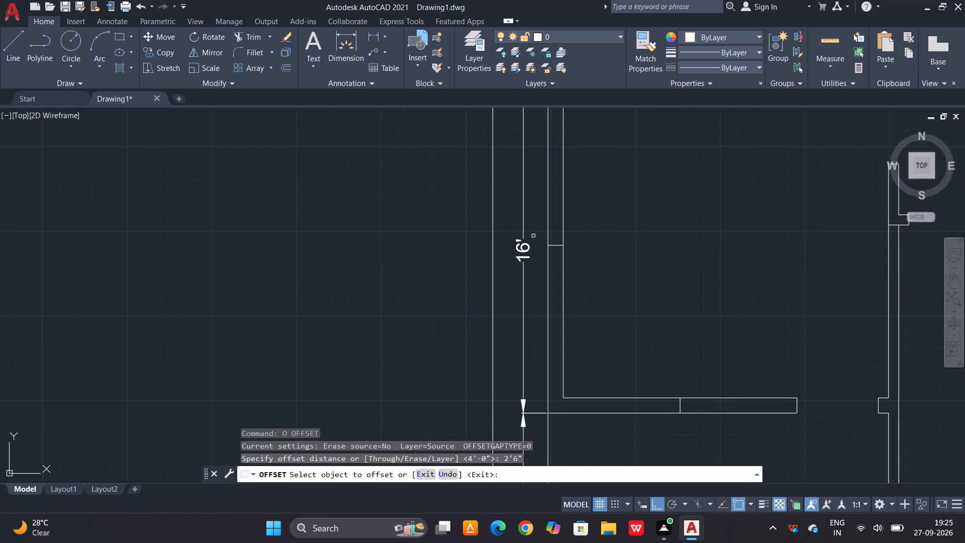
left_click(552, 245)
left_click(559, 222)
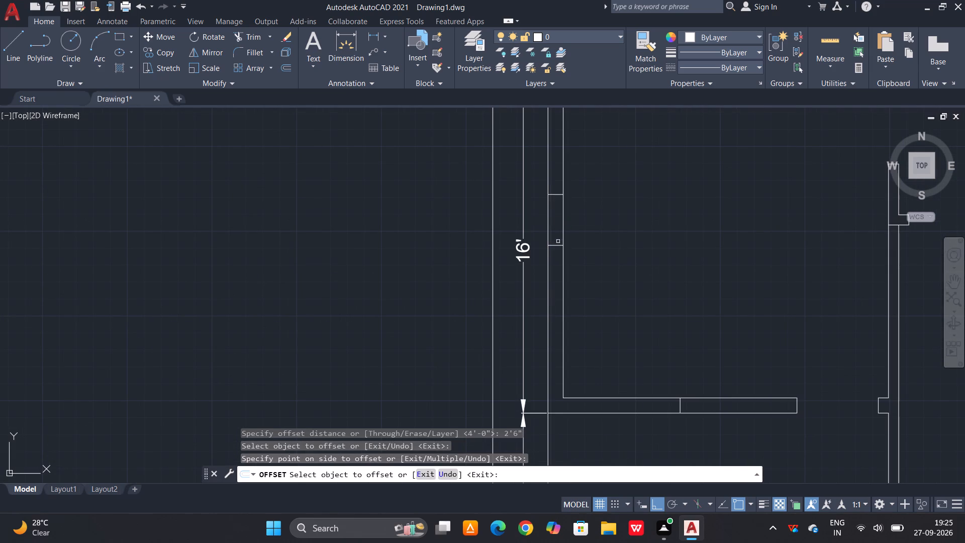
left_click(558, 246)
left_click(549, 293)
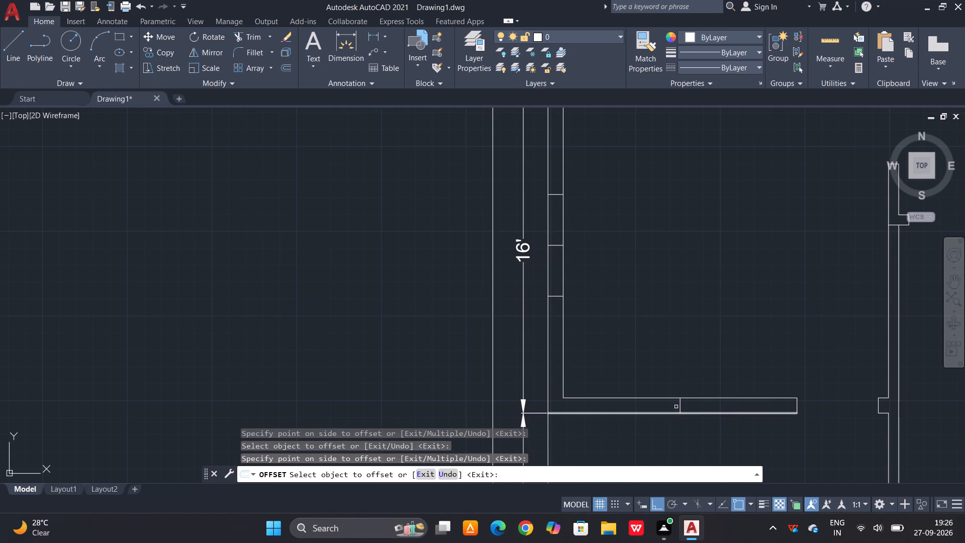
Offset the midpoint line in the southwest room's south wall by 2'6" to both the east and west.
left_click(682, 403)
left_click(705, 403)
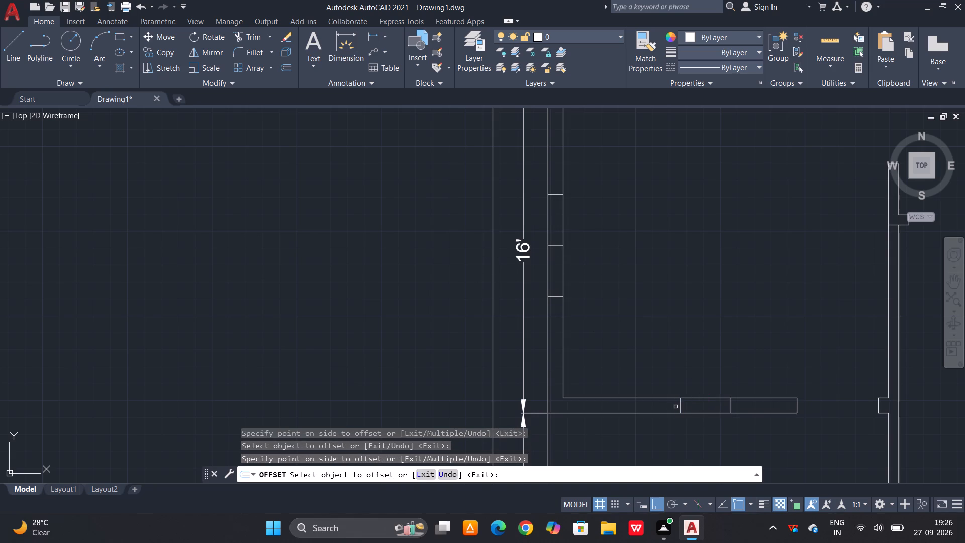
left_click(679, 404)
left_click(556, 409)
Offset the midpoint line in the southeast room's east wall by 2'6" to both the north and south.
scroll(508, 286, "down", 2)
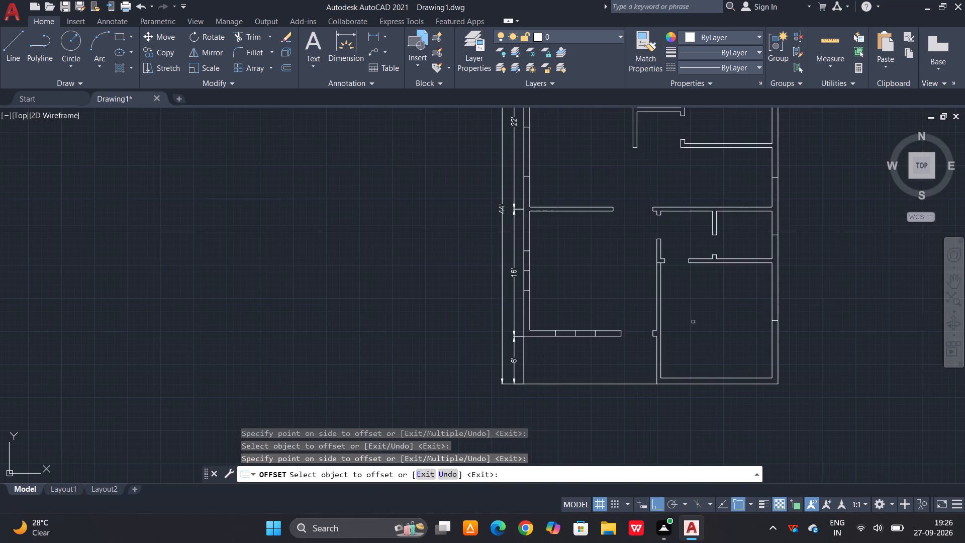
scroll(812, 326, "up", 3)
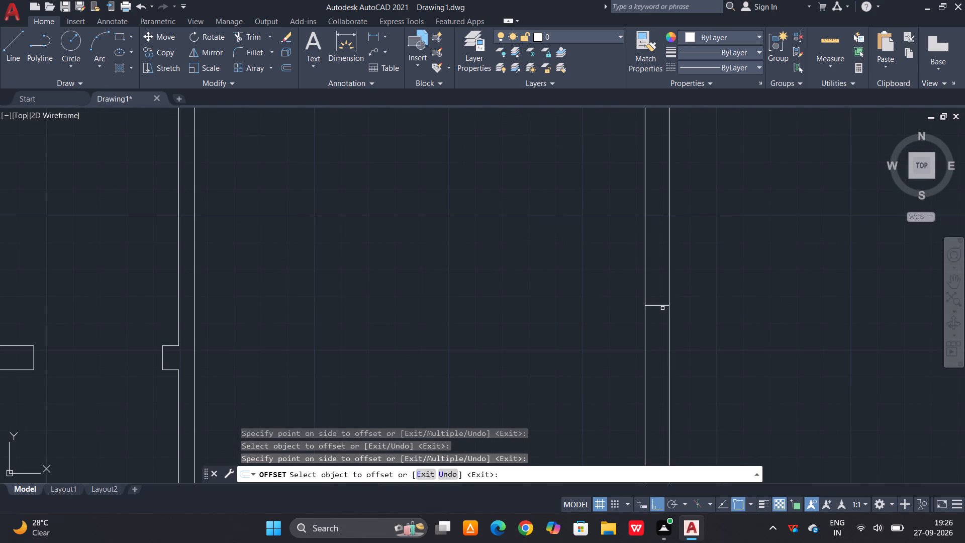
left_click(660, 303)
left_click(655, 305)
left_click_drag(655, 236, 657, 259)
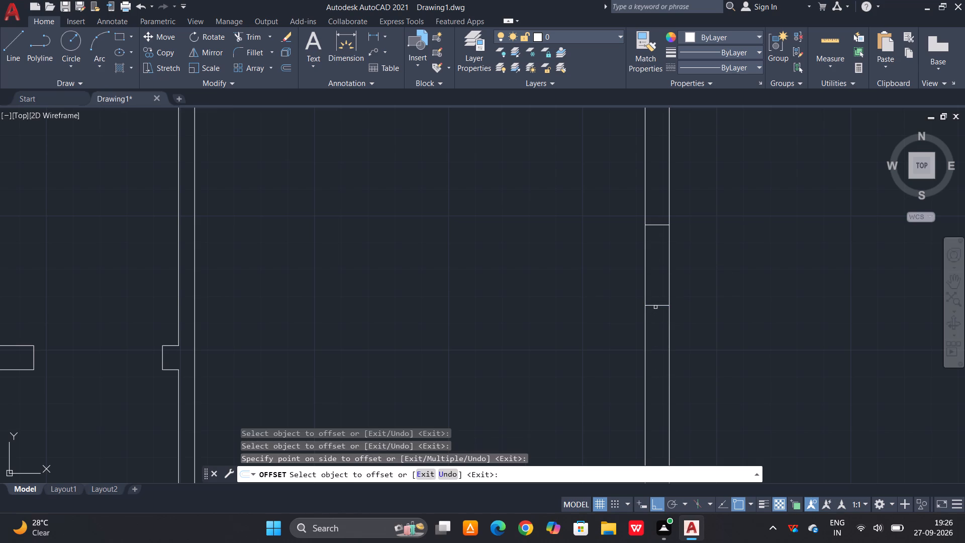
left_click(656, 306)
left_click(657, 345)
Offset the midpoint line in the east wall, between the northeast room and the small east room, by 2'6" to both the north and south.
scroll(646, 340, "down", 3)
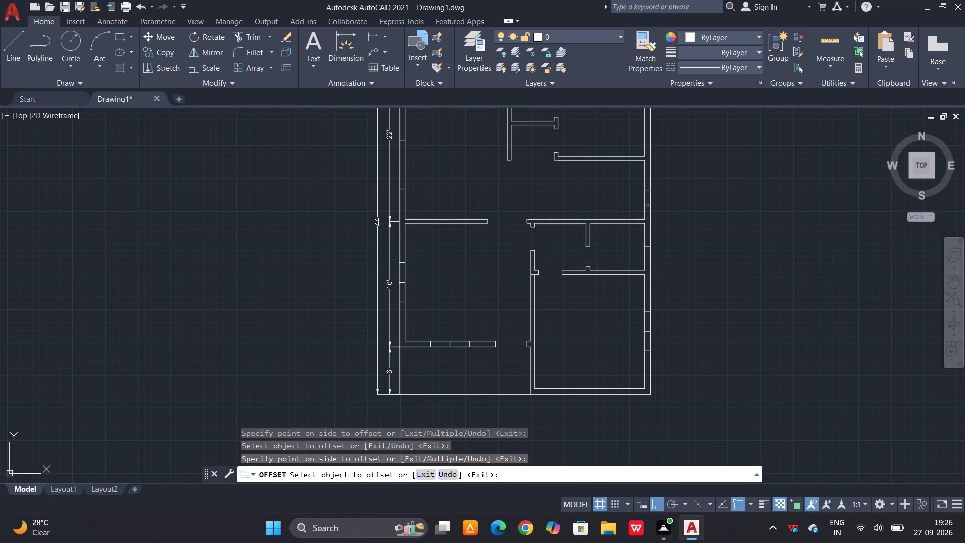
scroll(644, 187, "up", 3)
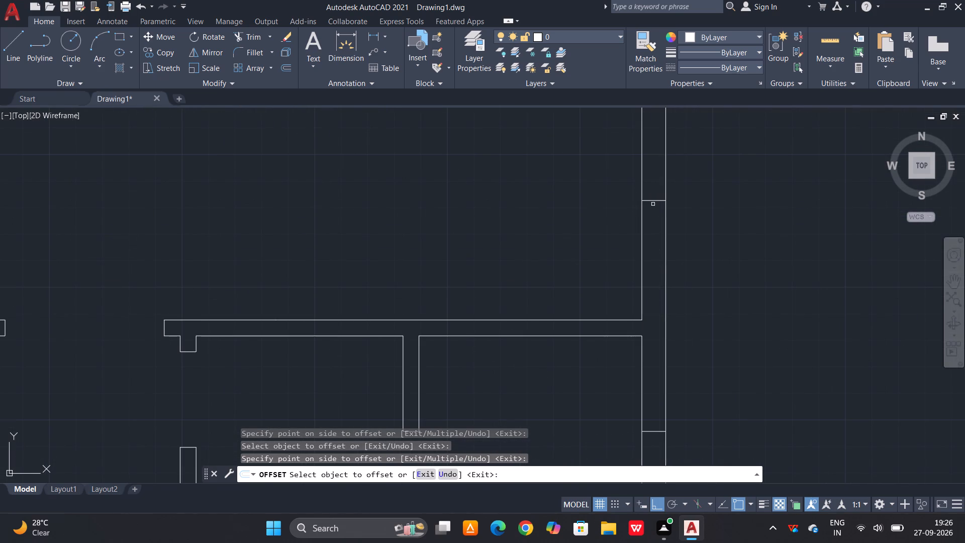
left_click(654, 202)
left_click_drag(651, 173, 651, 178)
left_click(651, 202)
left_click(656, 302)
Offset the midpoint line in the northeast room's east wall by 2'6" to both the north and south.
scroll(646, 333, "down", 3)
scroll(655, 197, "up", 2)
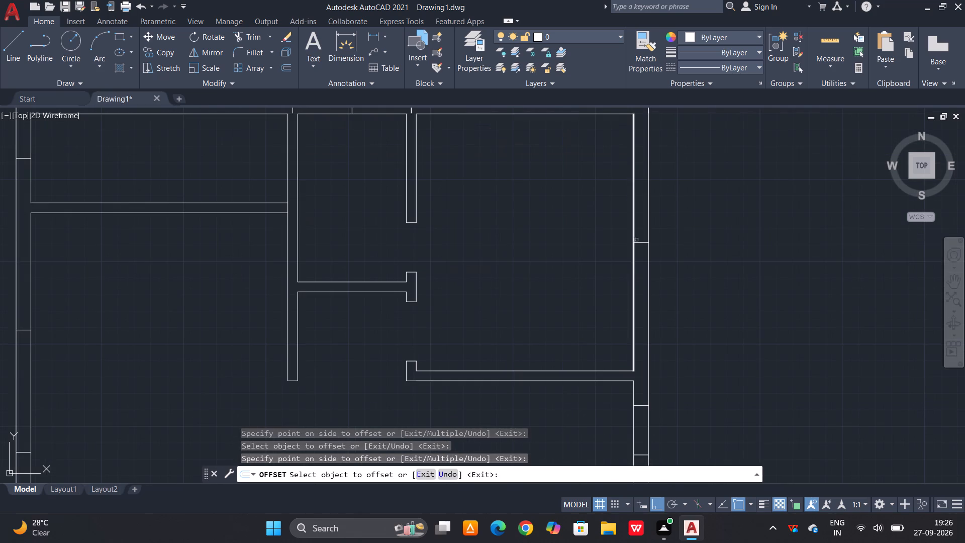
left_click(647, 243)
left_click_drag(644, 179, 644, 188)
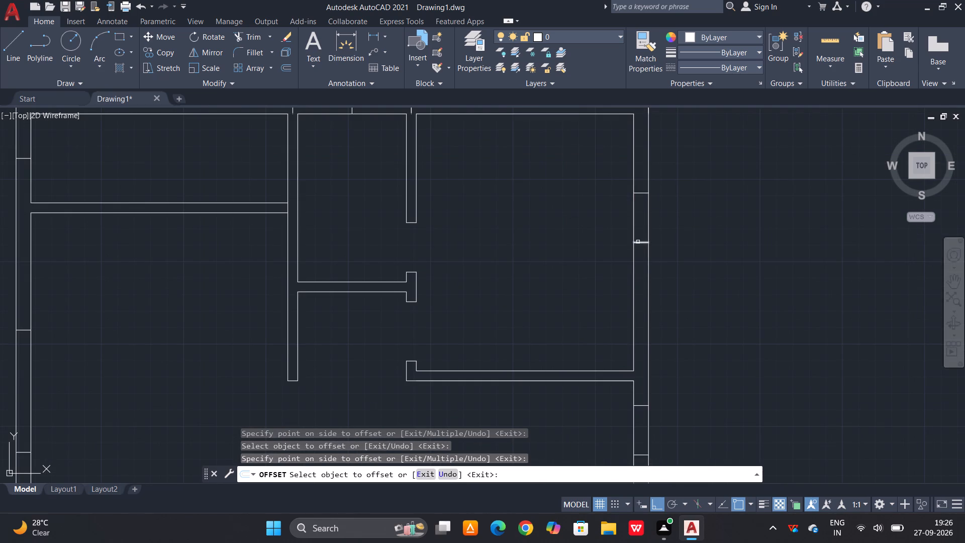
left_click(638, 242)
left_click(637, 277)
scroll(662, 287, "down", 2)
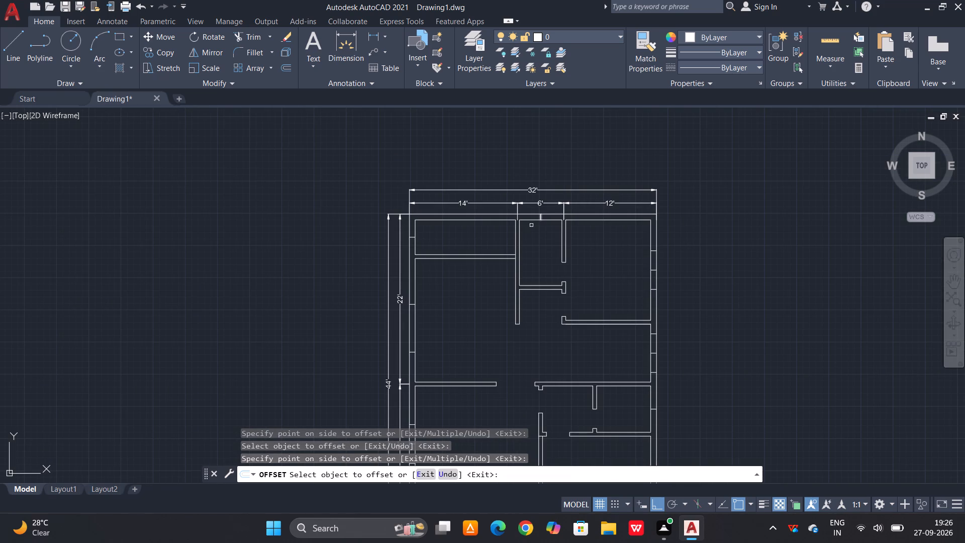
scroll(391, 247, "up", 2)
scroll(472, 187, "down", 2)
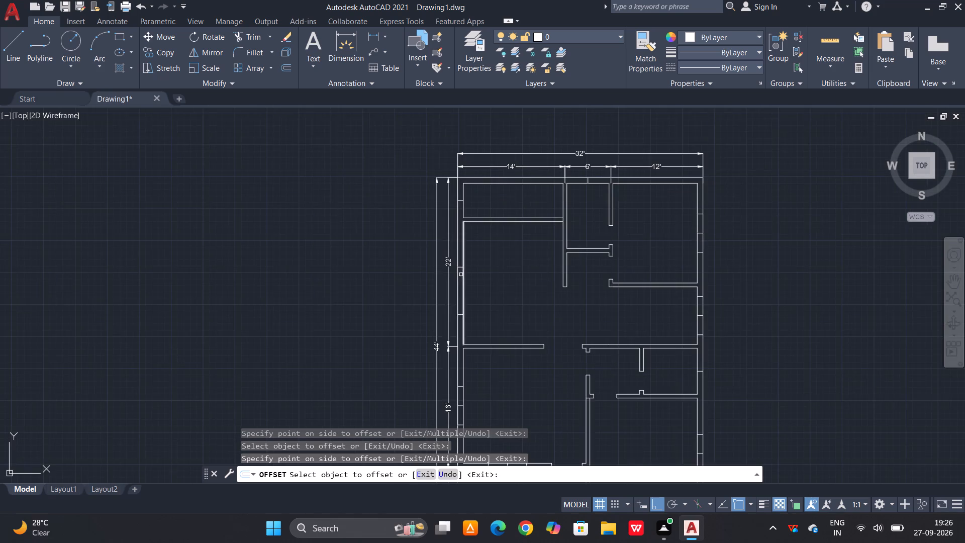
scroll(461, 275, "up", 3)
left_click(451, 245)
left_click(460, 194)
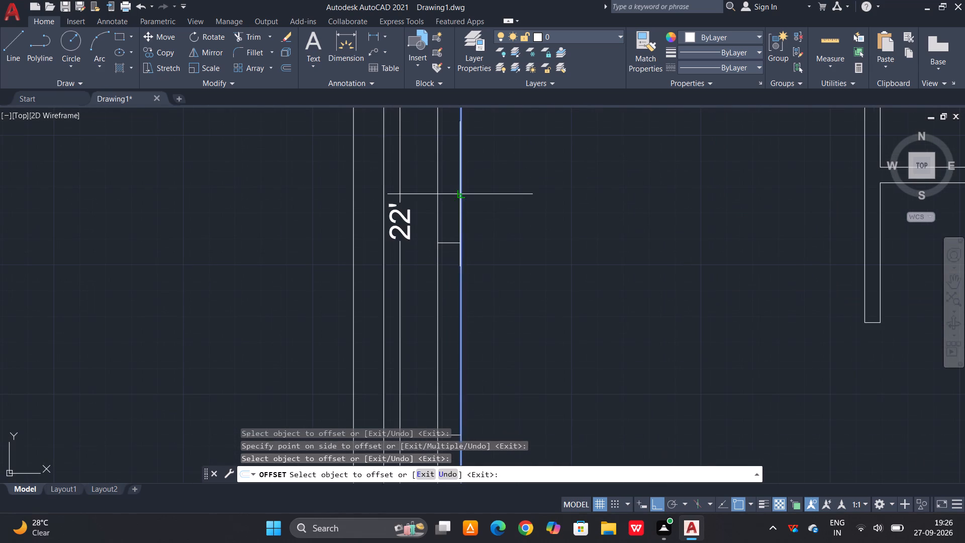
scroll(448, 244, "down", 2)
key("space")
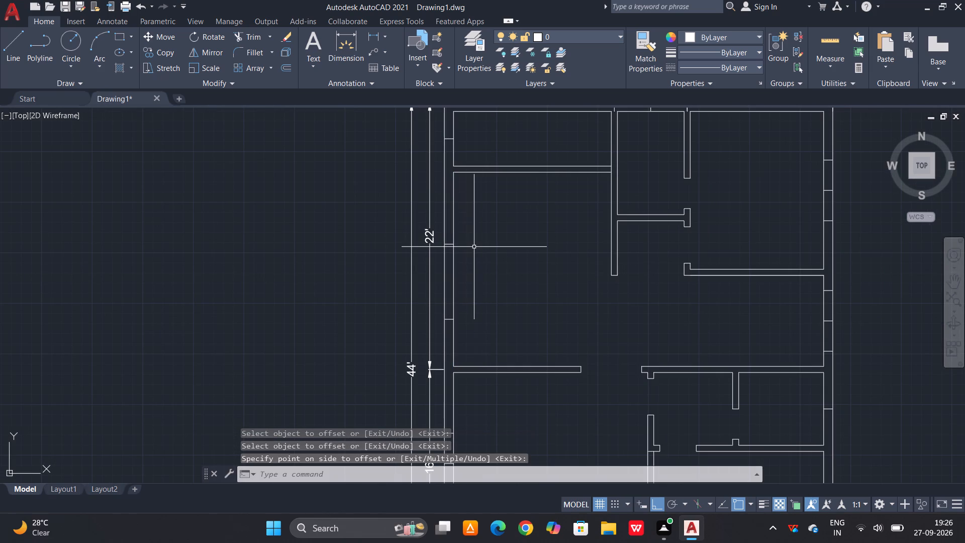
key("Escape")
Offset the upper window line in the large west room's west wall by 2'6" to both the north and south.
key("o")
key("space")
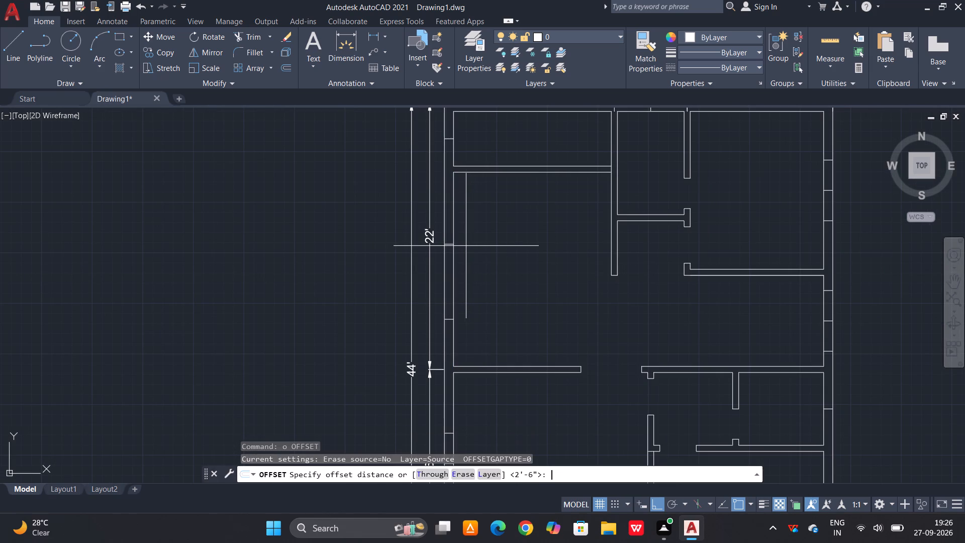
key("2")
type("'6\"")
key("space")
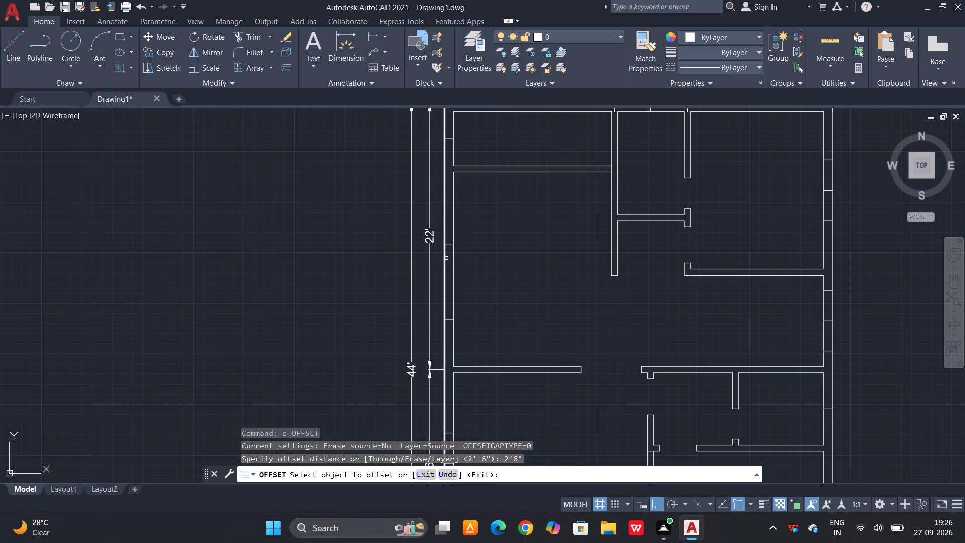
scroll(450, 249, "up", 2)
left_click(448, 239)
left_click(458, 158)
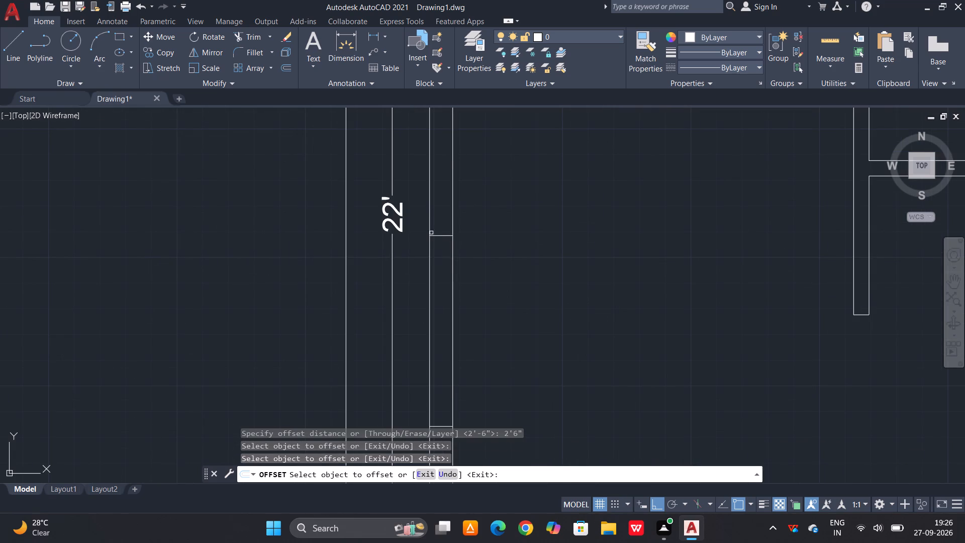
left_click(444, 235)
left_click(448, 206)
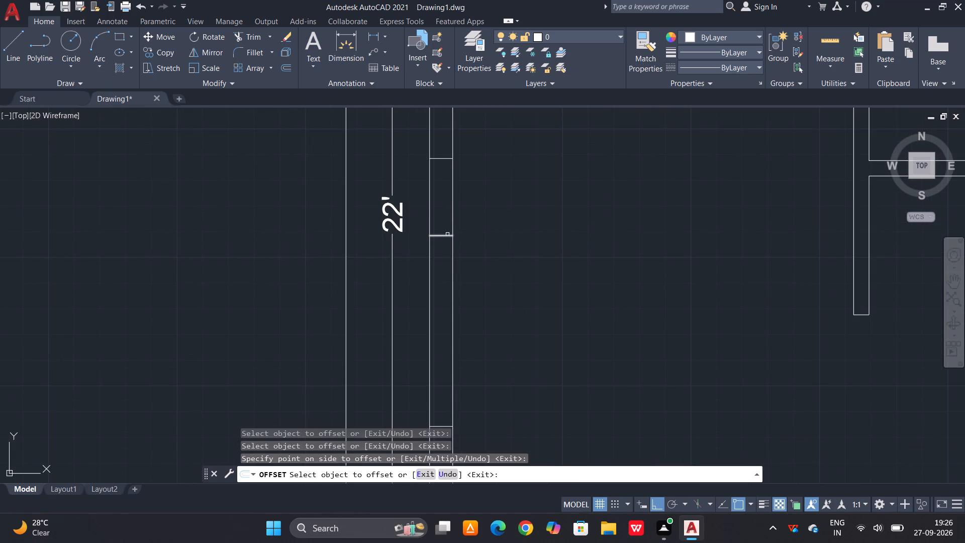
left_click(446, 239)
left_click(449, 235)
left_click_drag(451, 268, 456, 269)
scroll(479, 184, "down", 1)
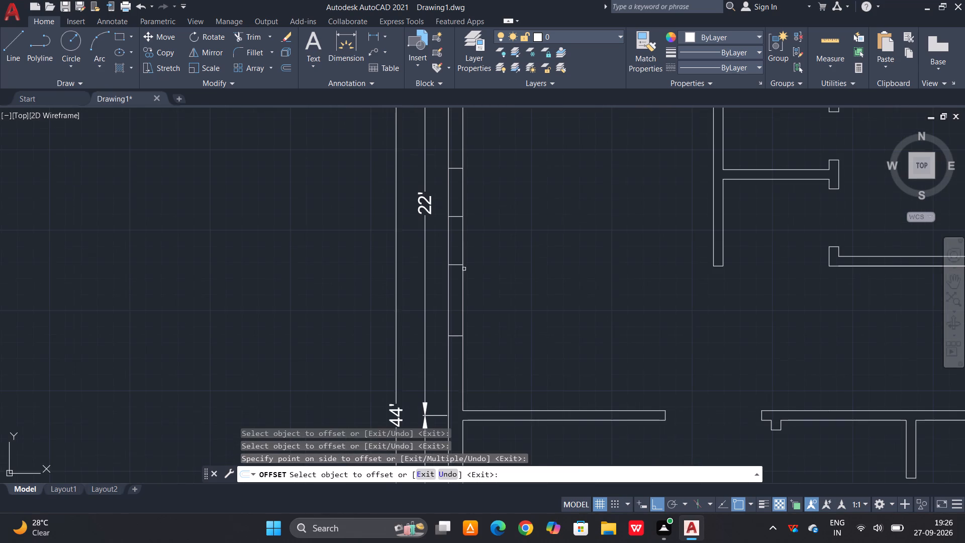
Offset the lower window line in the large west room's west wall by 2'6" to both the north and south.
left_click(456, 335)
left_click(463, 306)
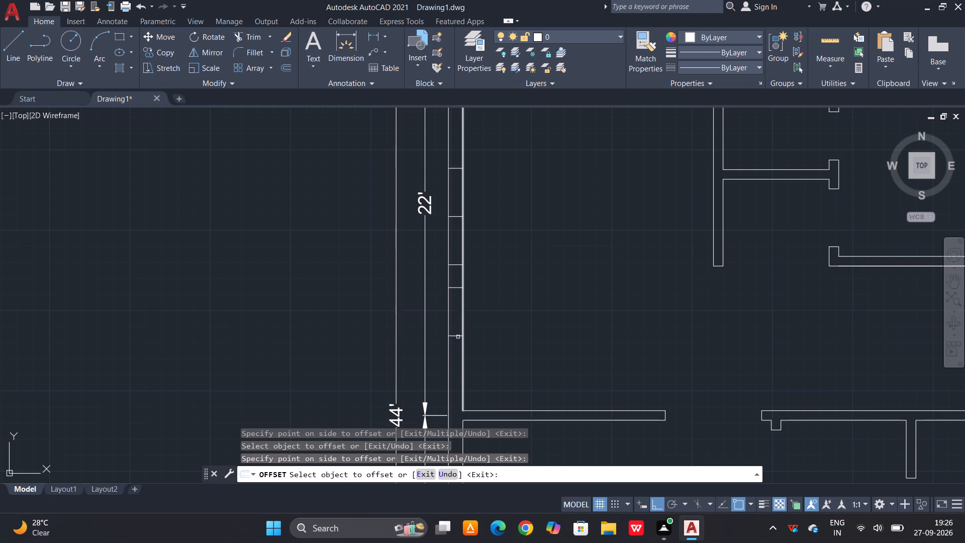
left_click(456, 335)
left_click(456, 356)
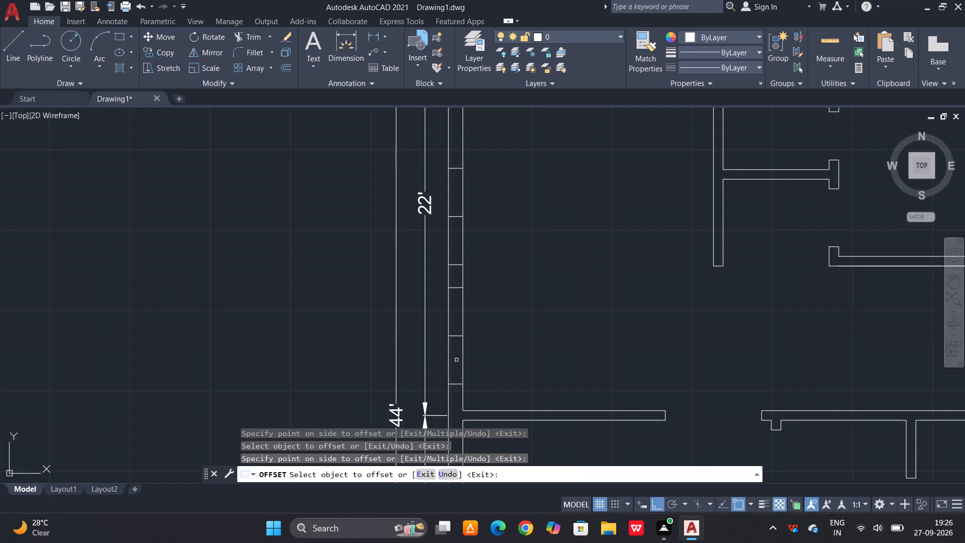
scroll(538, 372, "down", 1)
scroll(483, 255, "up", 3)
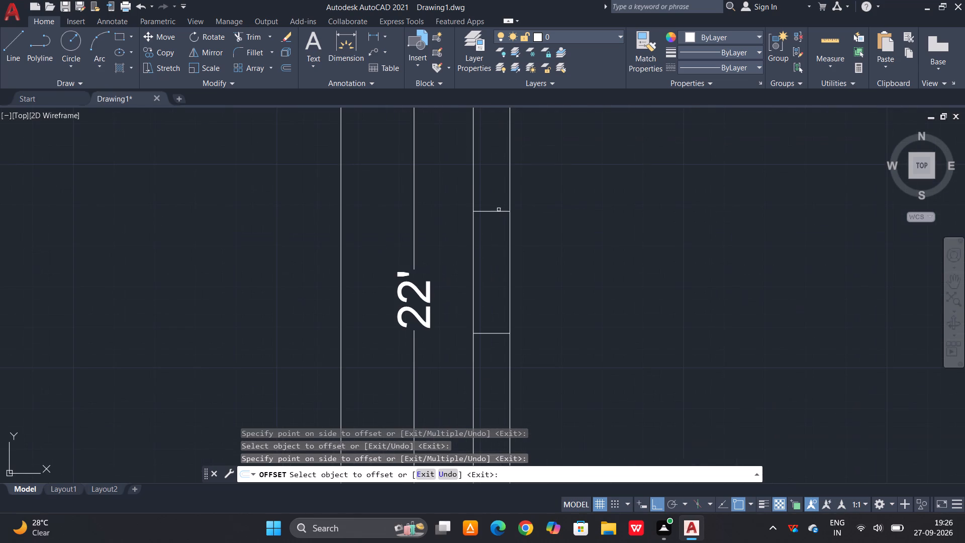
key("Escape")
Move the three lines of the large west room's upper window slightly north along the west wall.
scroll(502, 171, "down", 1)
left_click(496, 187)
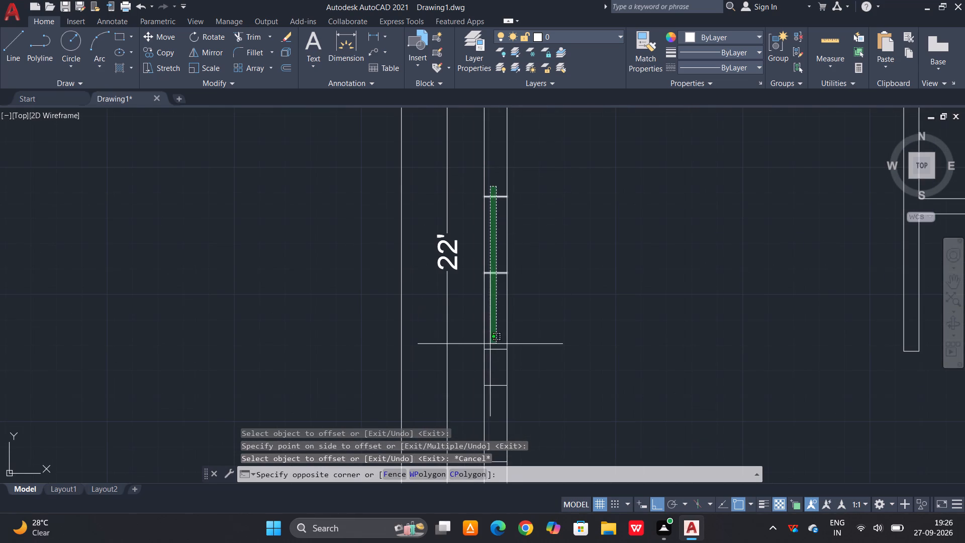
left_click(492, 356)
key("m")
key("space")
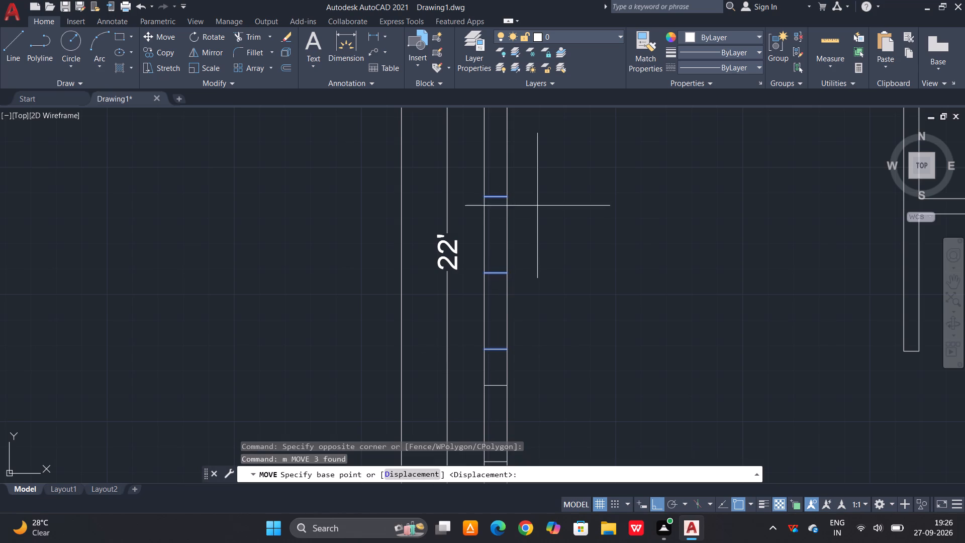
left_click(511, 199)
scroll(505, 215, "down", 2)
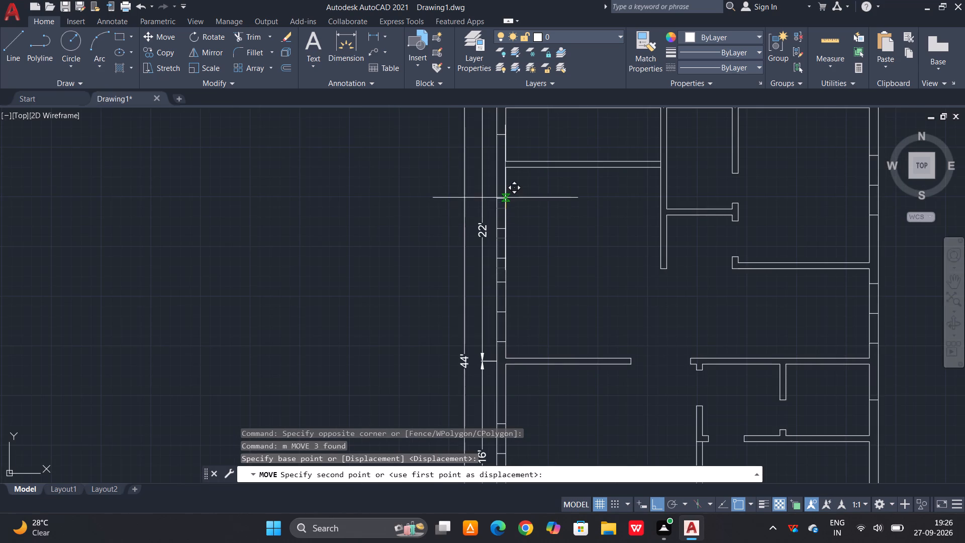
scroll(507, 189, "up", 2)
left_click(502, 192)
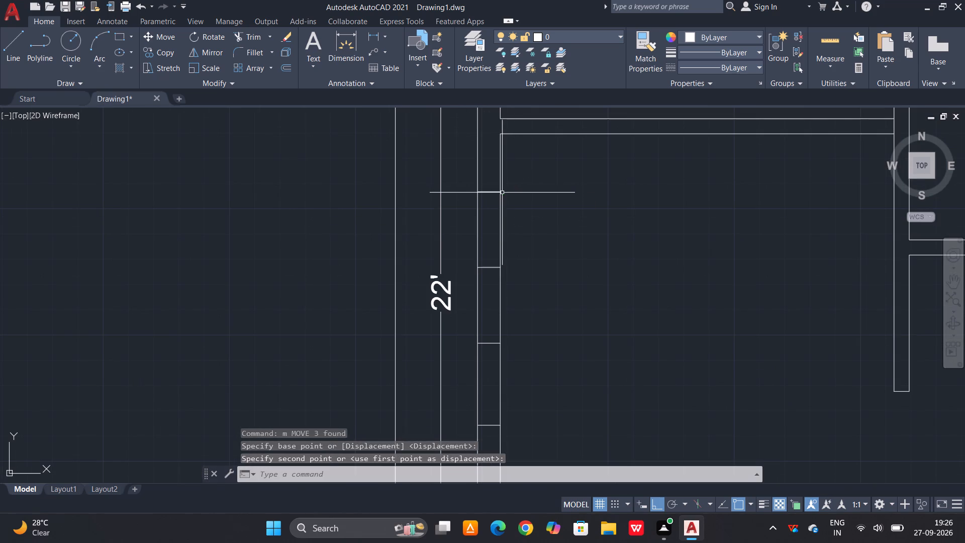
Erase the seven center lines of the 5'-wide windows in the west wall, east wall and the southwest room's south wall.
scroll(544, 161, "down", 2)
scroll(549, 276, "down", 2)
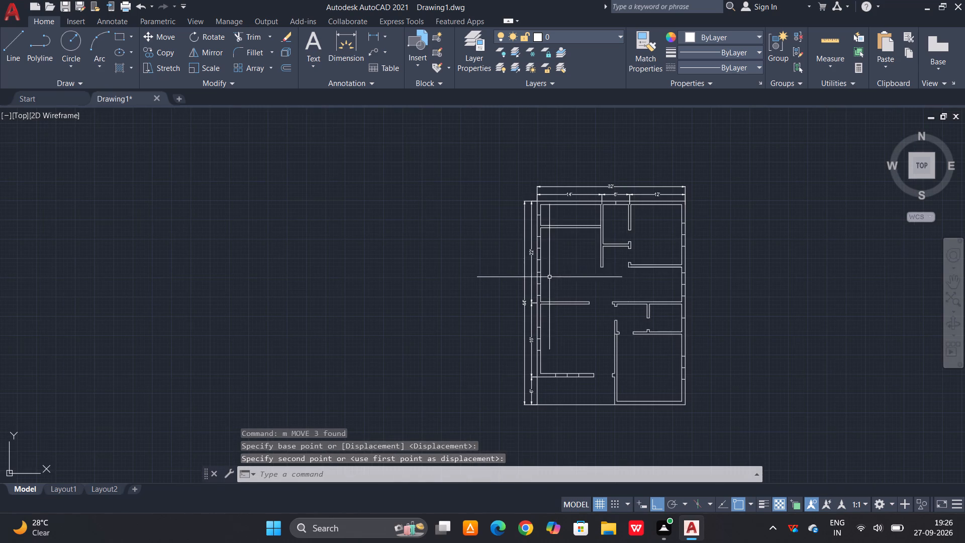
scroll(557, 237, "up", 1)
scroll(510, 279, "up", 3)
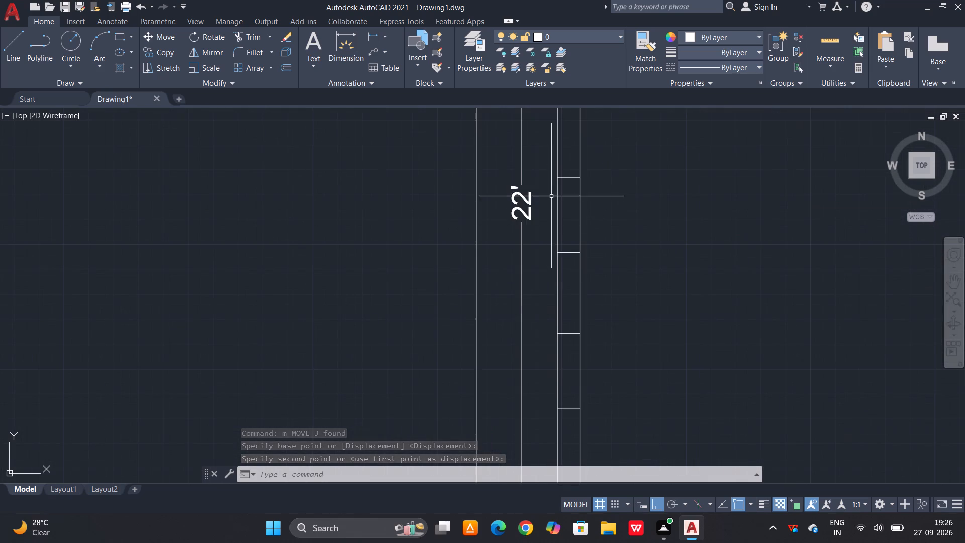
scroll(562, 227, "down", 2)
scroll(562, 213, "up", 2)
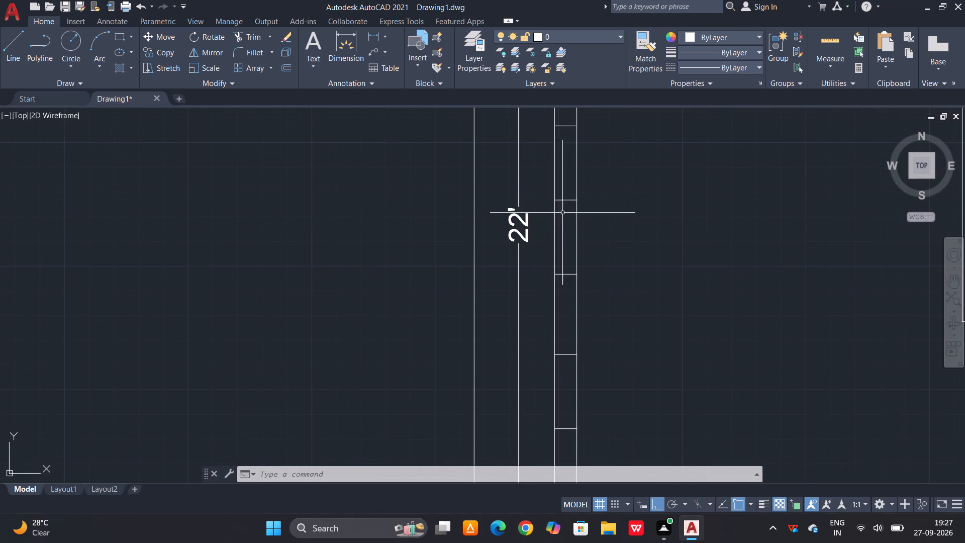
left_click(571, 195)
left_click(564, 216)
scroll(564, 224, "down", 2)
scroll(567, 311, "up", 2)
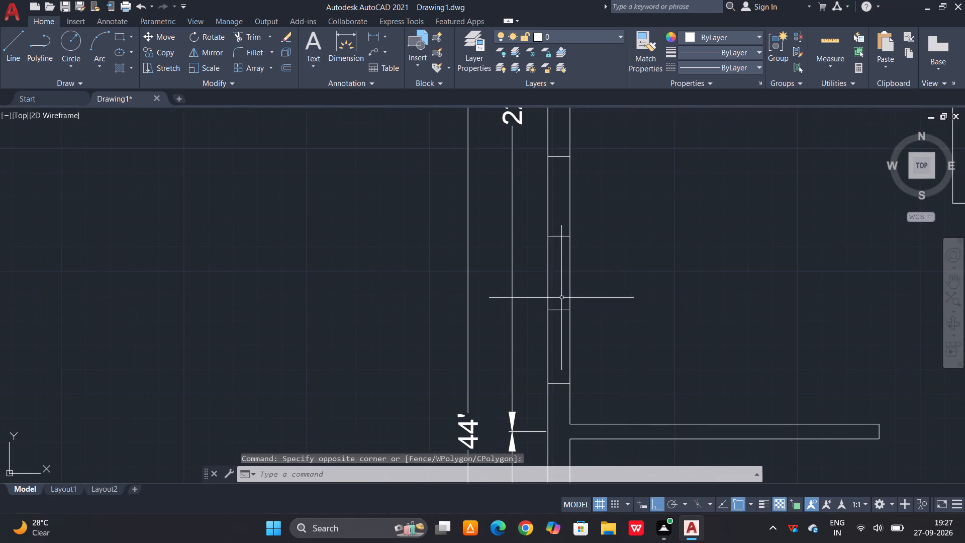
left_click(565, 305)
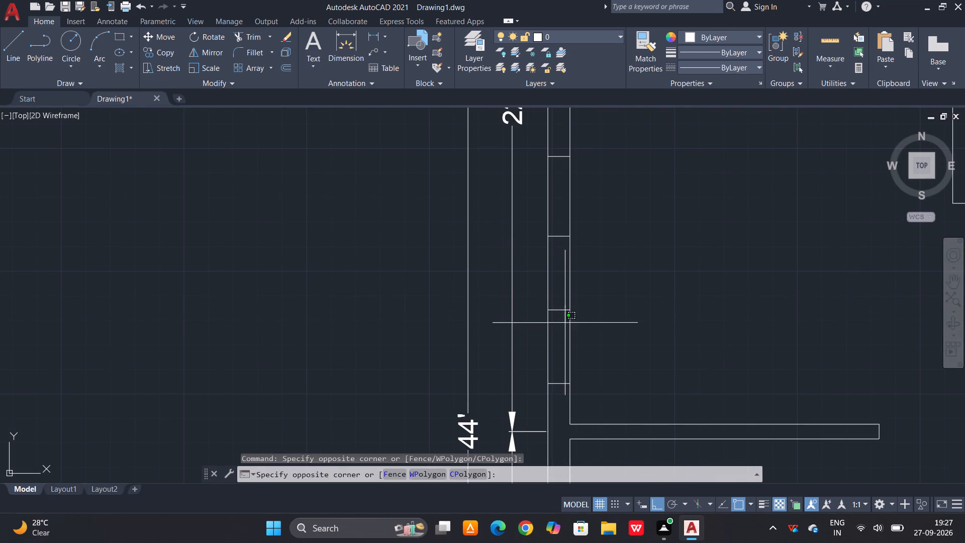
left_click(565, 331)
scroll(547, 192, "down", 2)
scroll(551, 361, "up", 2)
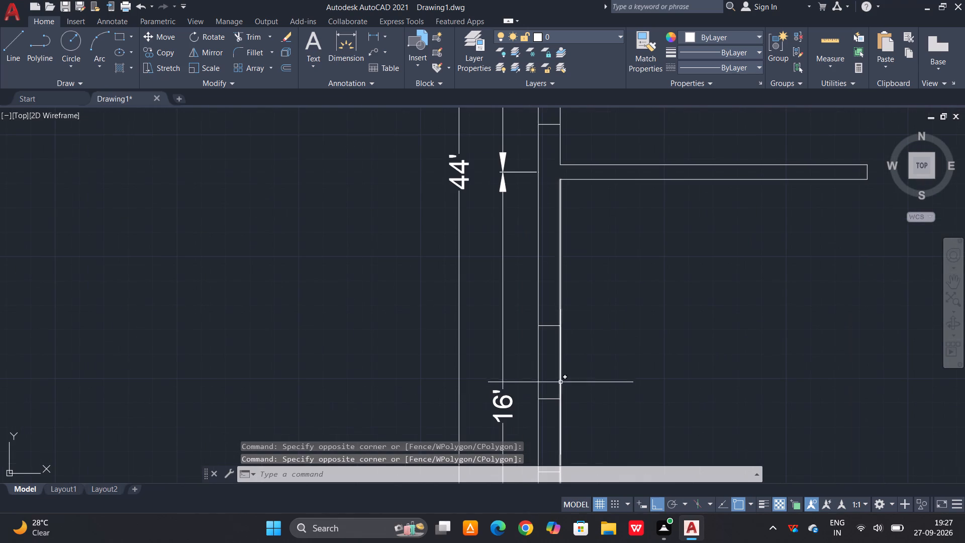
left_click_drag(556, 389, 553, 395)
left_click(535, 419)
scroll(544, 228, "down", 2)
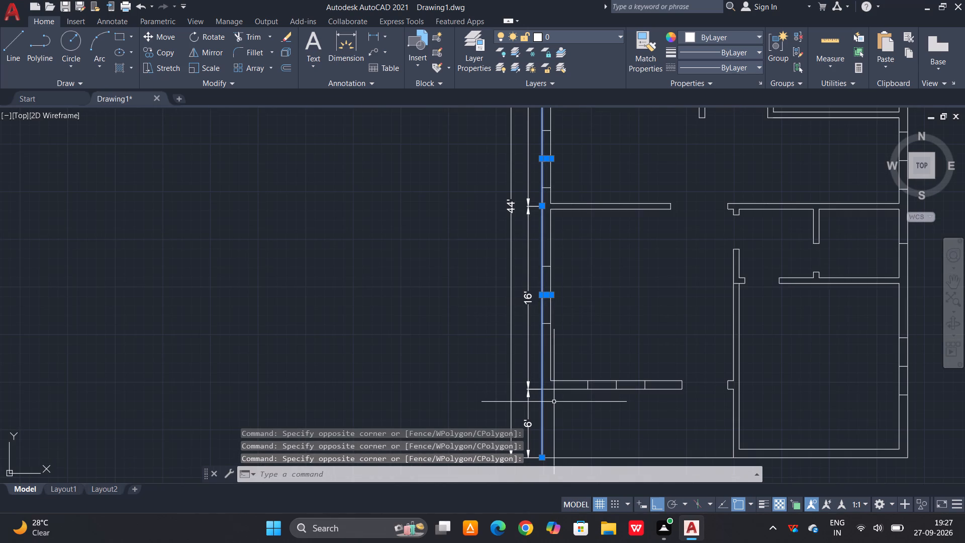
left_click(554, 410, "shift")
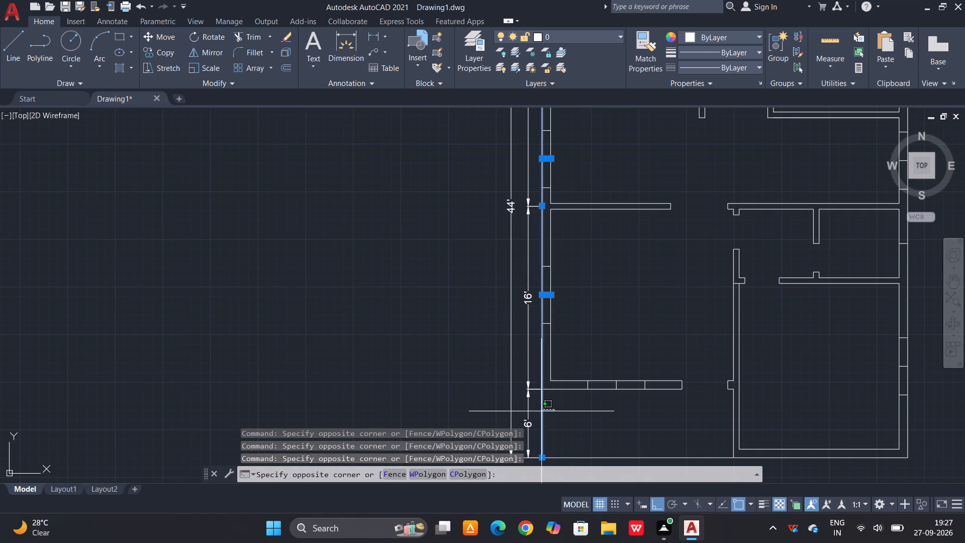
left_click(533, 402, "shift")
scroll(617, 389, "up", 3)
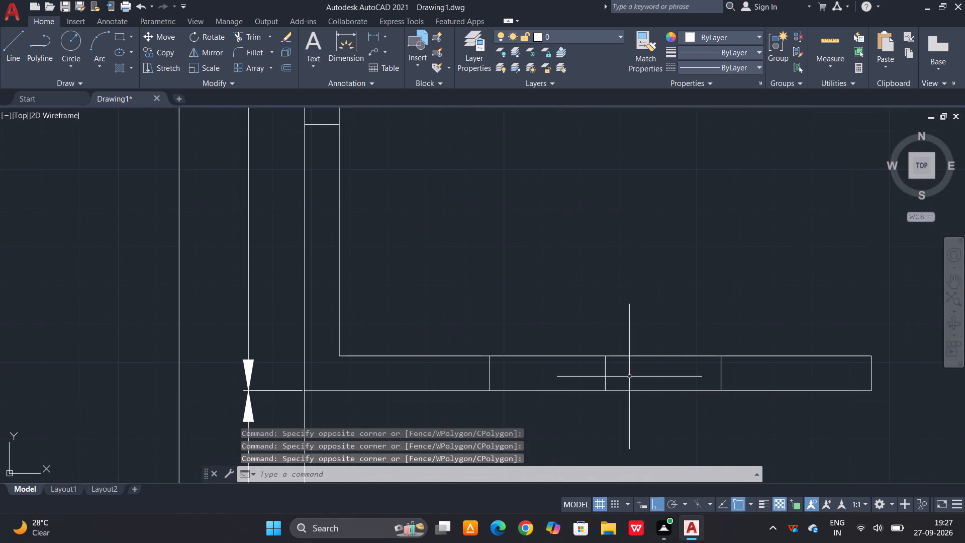
left_click(629, 375)
left_click(565, 382)
scroll(550, 372, "down", 5)
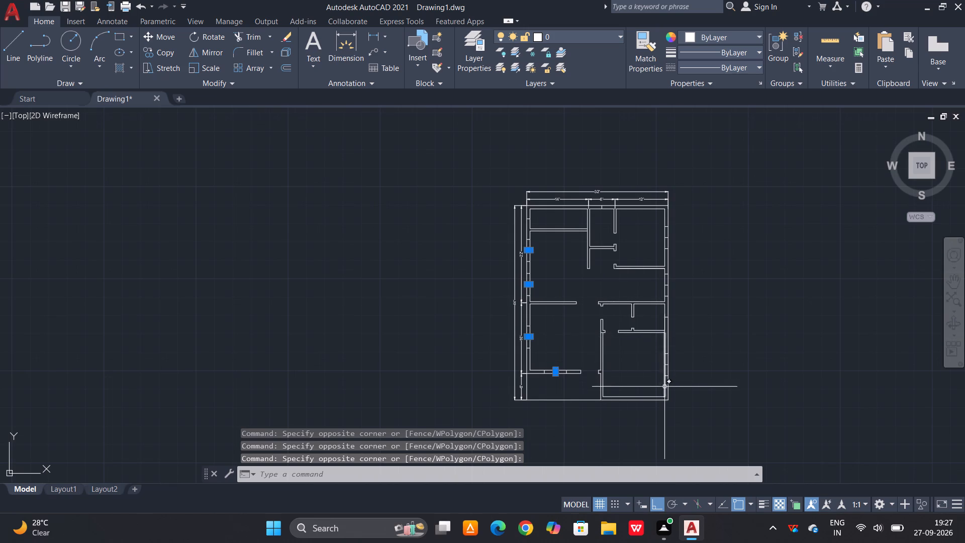
scroll(668, 383, "up", 3)
scroll(657, 324, "up", 2)
left_click(648, 291)
left_click(643, 322)
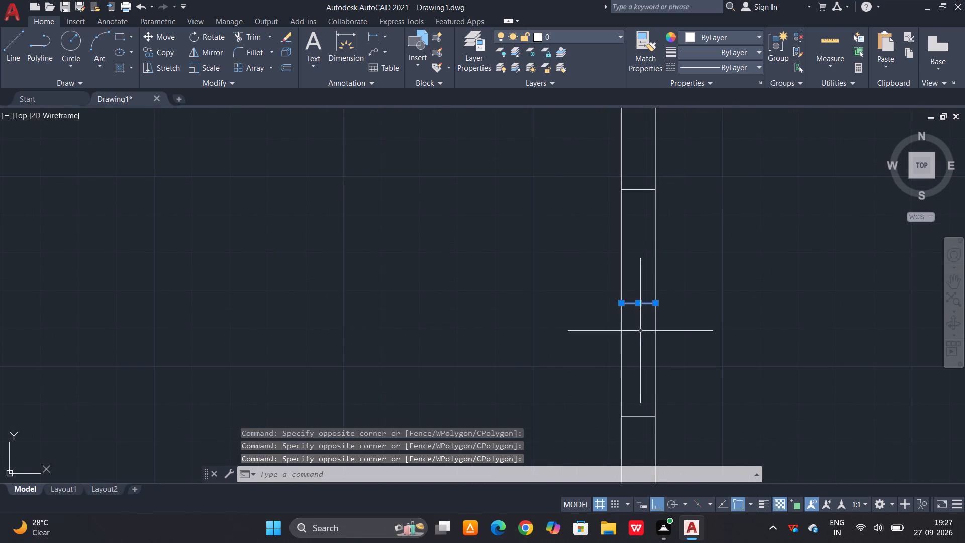
scroll(642, 335, "down", 3)
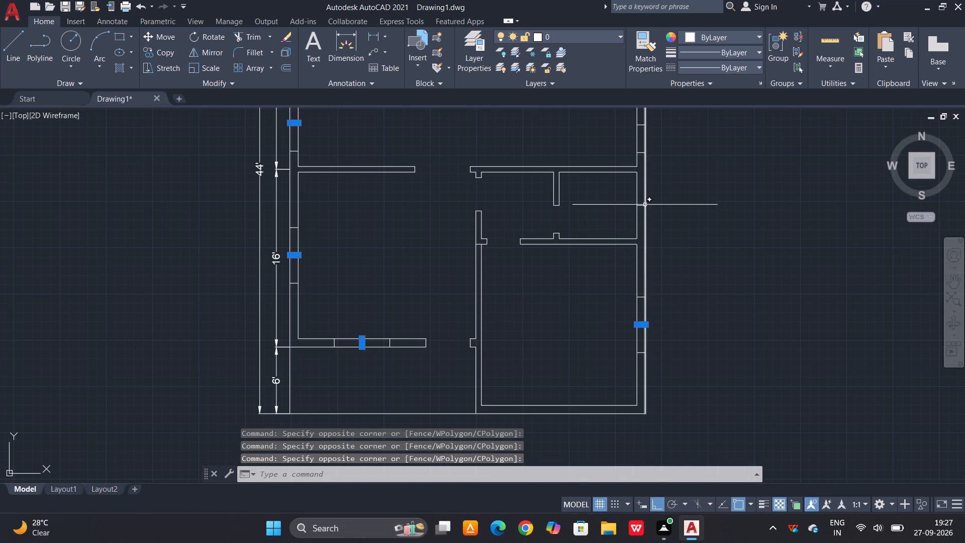
middle_click_drag(645, 213, 624, 372)
scroll(620, 271, "up", 2)
left_click_drag(619, 303, 619, 308)
scroll(610, 315, "down", 3)
scroll(614, 194, "up", 3)
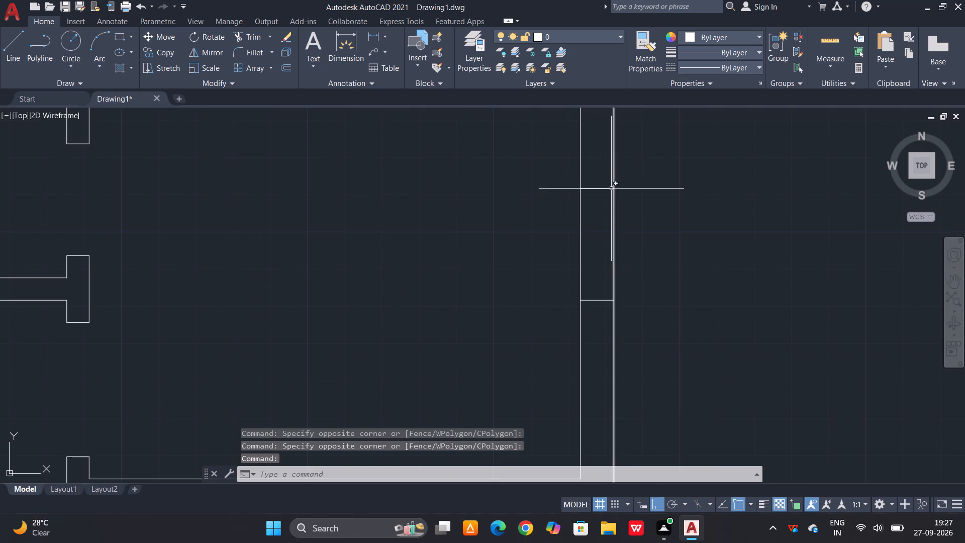
left_click(606, 191)
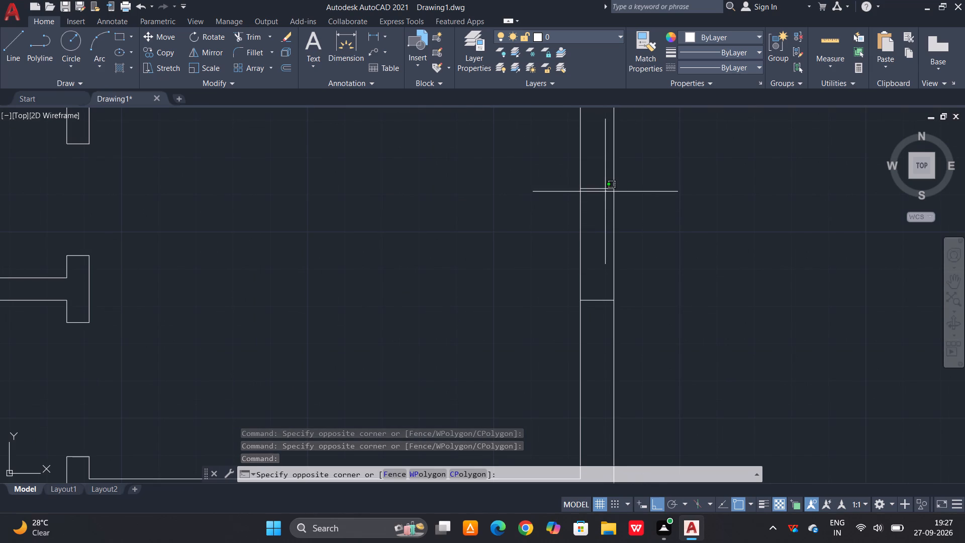
left_click(604, 186)
scroll(623, 245, "down", 3)
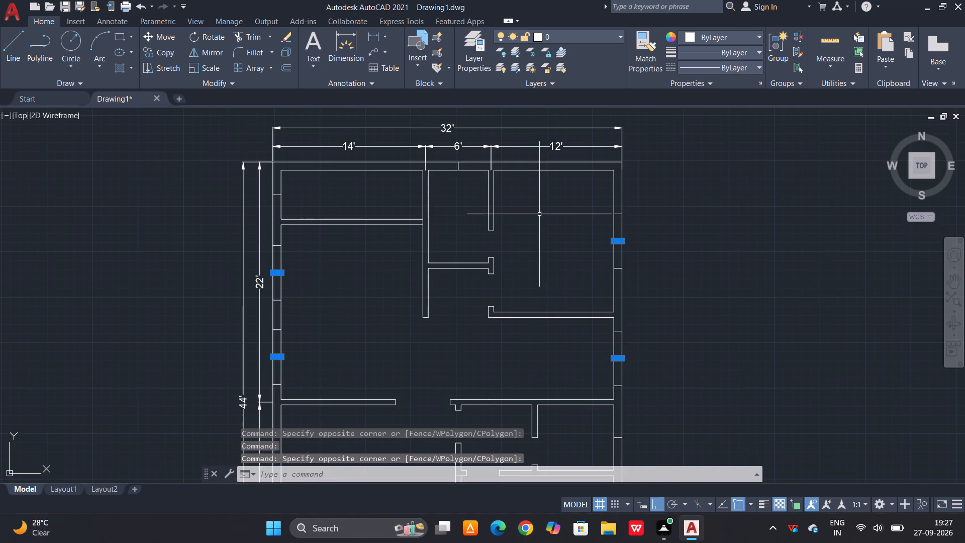
key("Delete")
key("Escape")
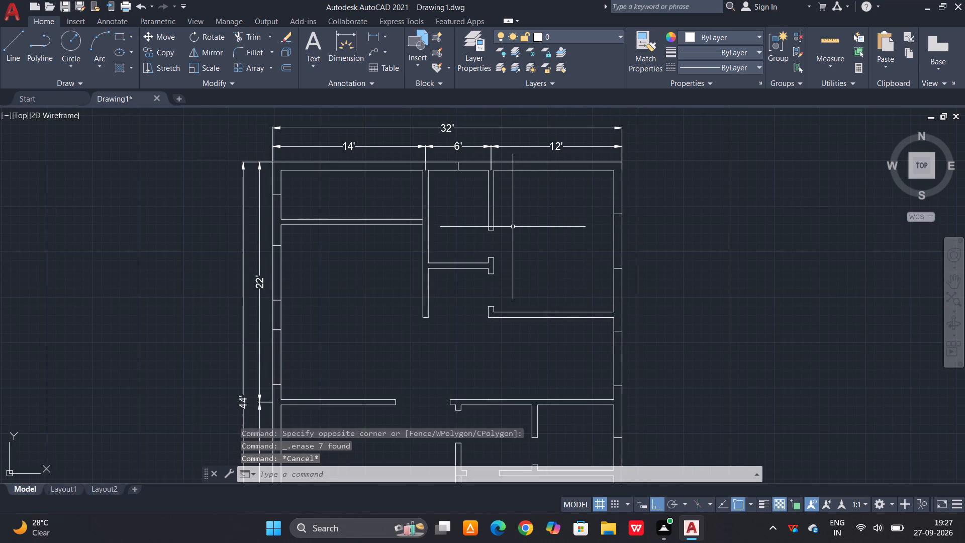
Offset the midpoint line in the north wall of the 6' wide middle room by 1' to both the east and west.
type("o")
key("space")
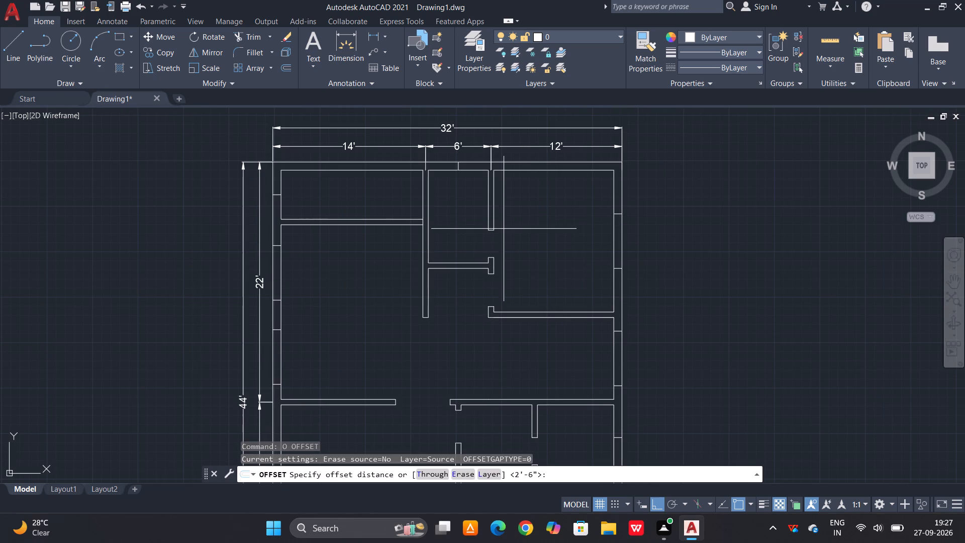
key("1")
key("apostrophe")
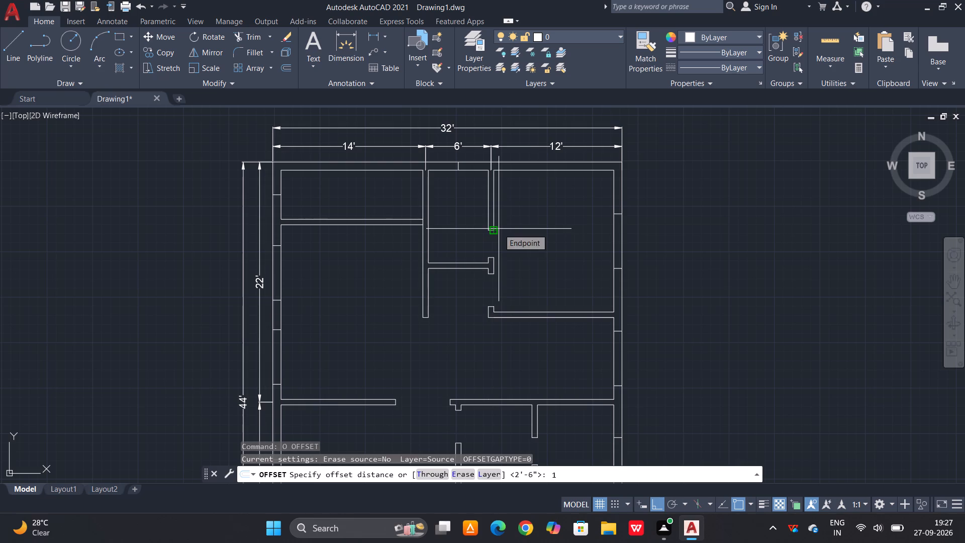
key("space")
scroll(435, 162, "up", 2)
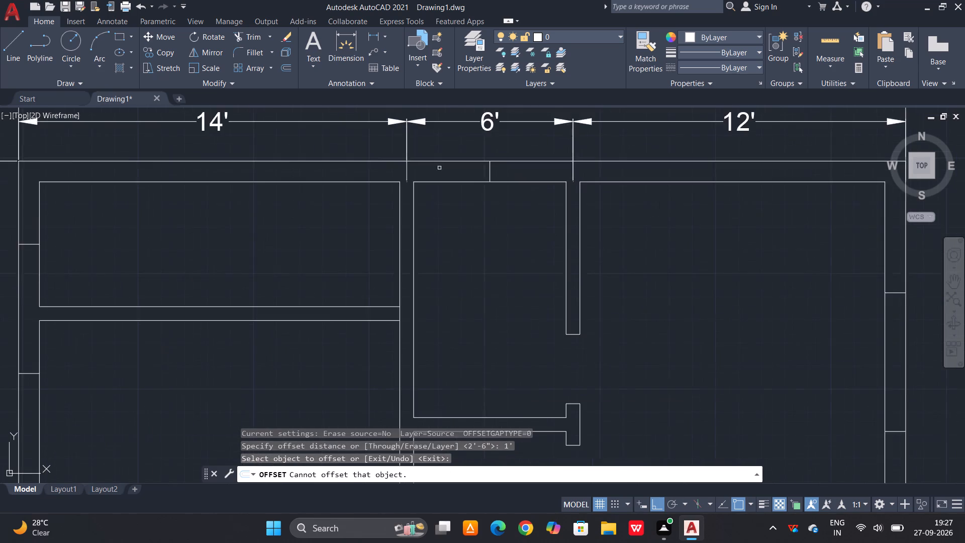
scroll(441, 168, "up", 1)
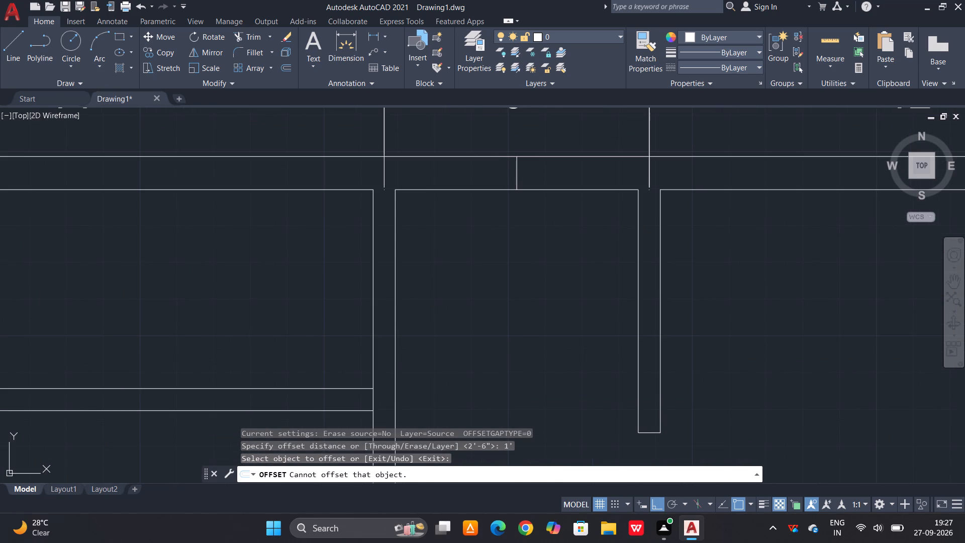
left_click(517, 179)
left_click(540, 171)
left_click(518, 169)
left_click(468, 178)
scroll(535, 213, "down", 3)
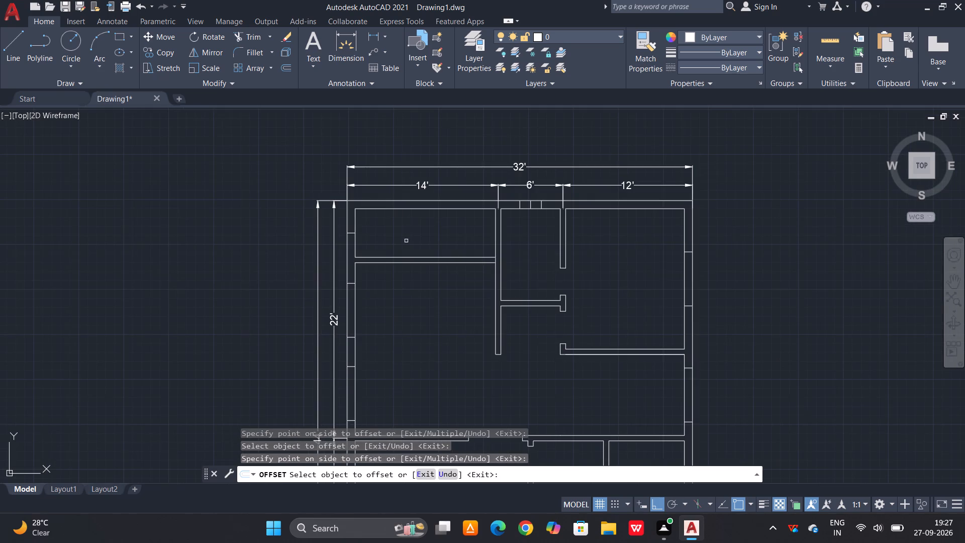
Offset the midpoint line in the northwest room's west wall by 1' to both the north and south.
scroll(342, 230, "up", 3)
left_click(380, 245)
left_click_drag(386, 170, 387, 177)
left_click(369, 243)
left_click(369, 289)
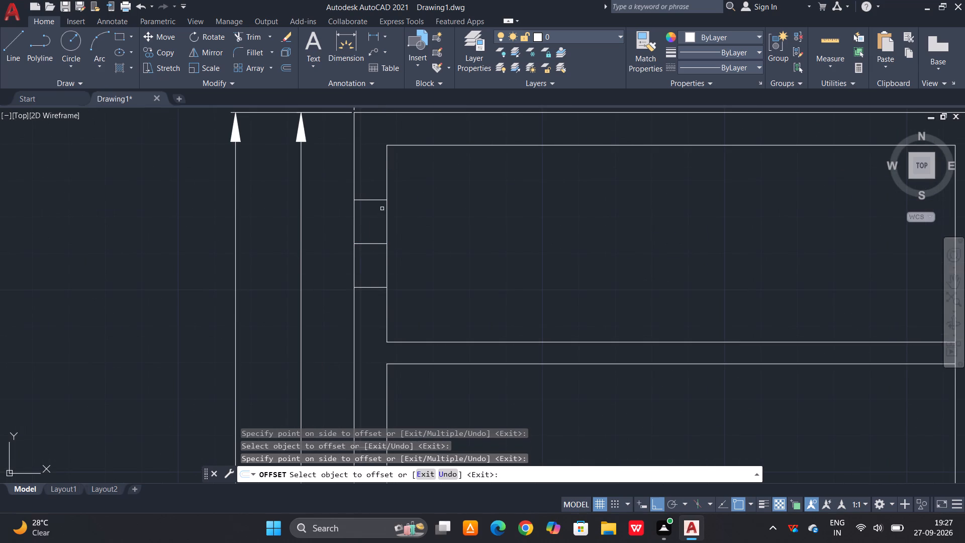
Offset the midpoint line in the small east room's east wall by 1' to both the north and south.
scroll(378, 206, "down", 4)
scroll(550, 362, "up", 3)
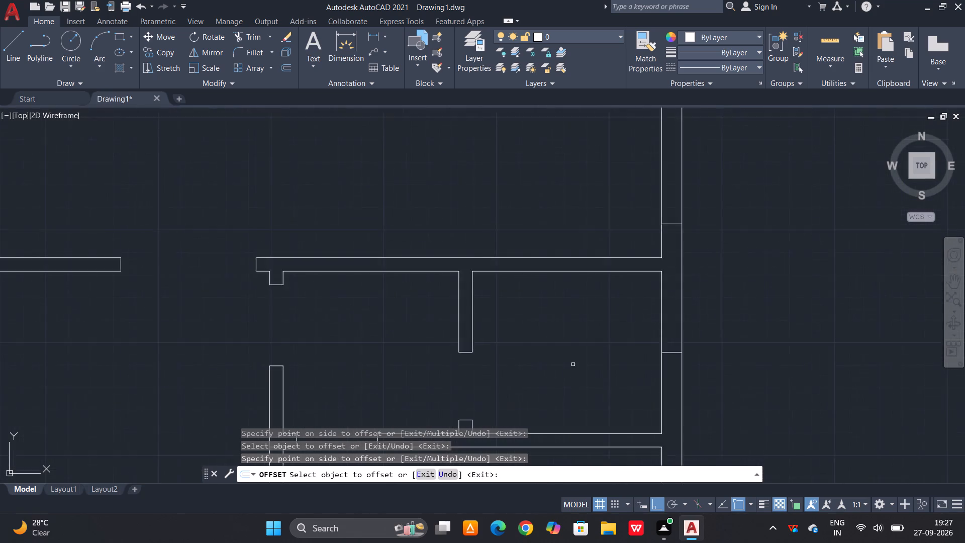
scroll(578, 364, "up", 1)
left_click(727, 349)
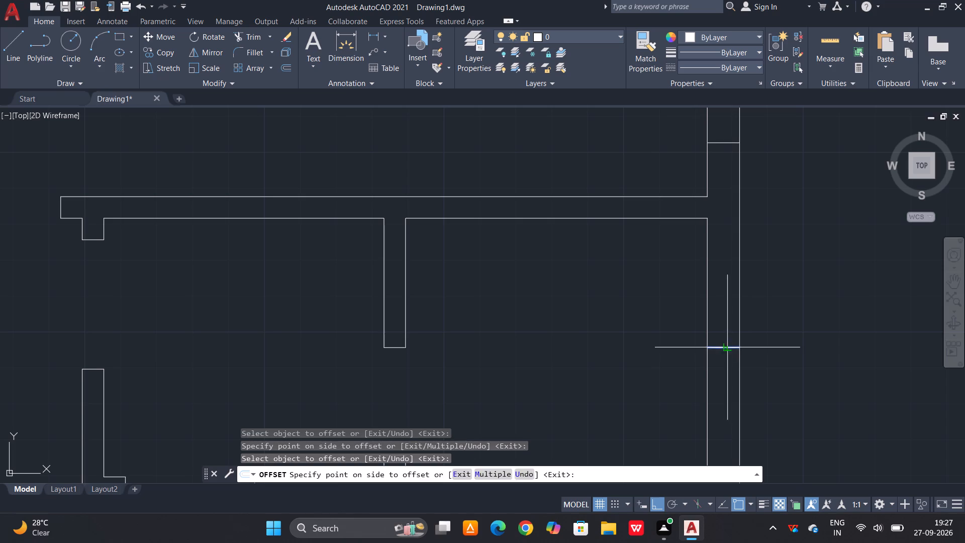
left_click_drag(710, 285, 710, 294)
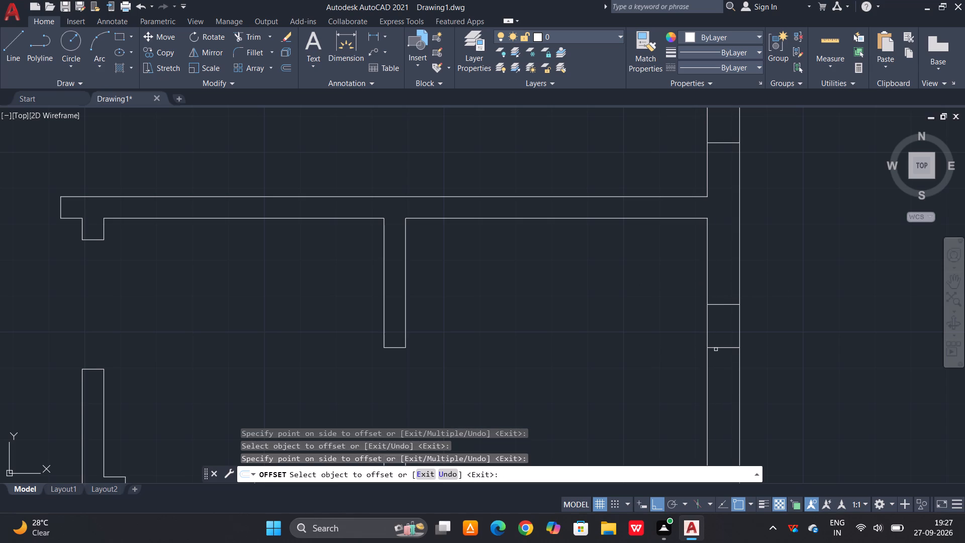
left_click(716, 349)
left_click(718, 373)
scroll(730, 326, "down", 2)
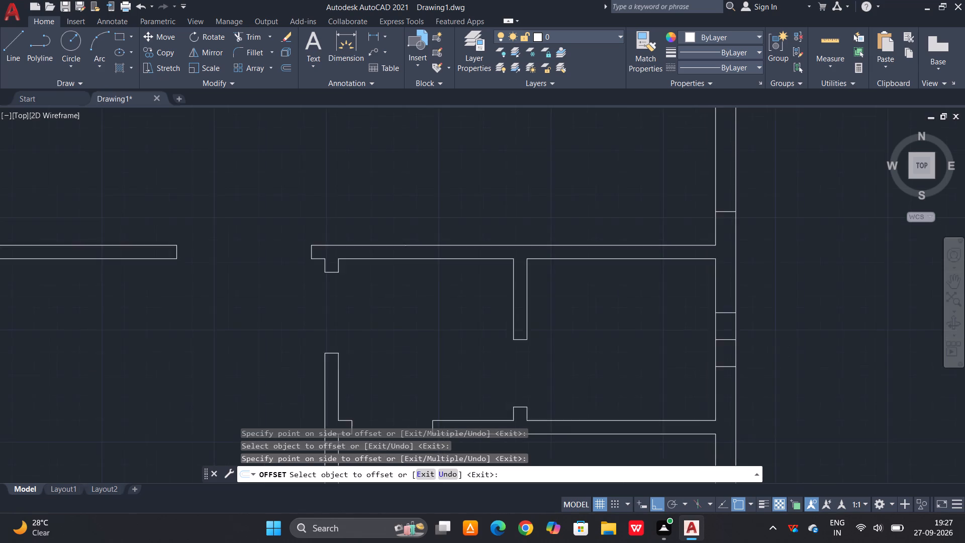
scroll(718, 331, "up", 2)
key("Escape")
Erase the center lines of the three small windows in the small east room, northwest room and 6' wide middle room.
left_click(744, 338)
left_click(728, 358)
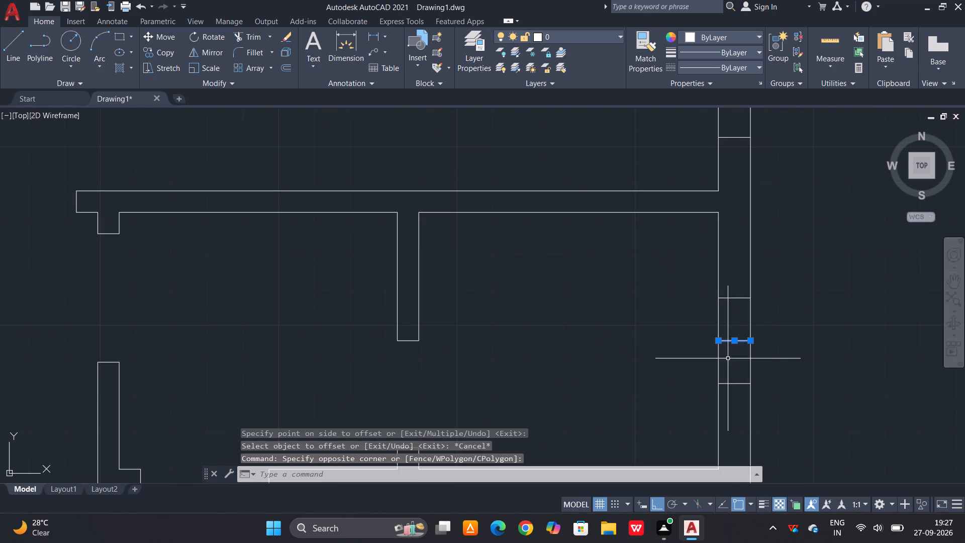
scroll(739, 341, "down", 4)
scroll(413, 281, "down", 2)
scroll(421, 212, "up", 4)
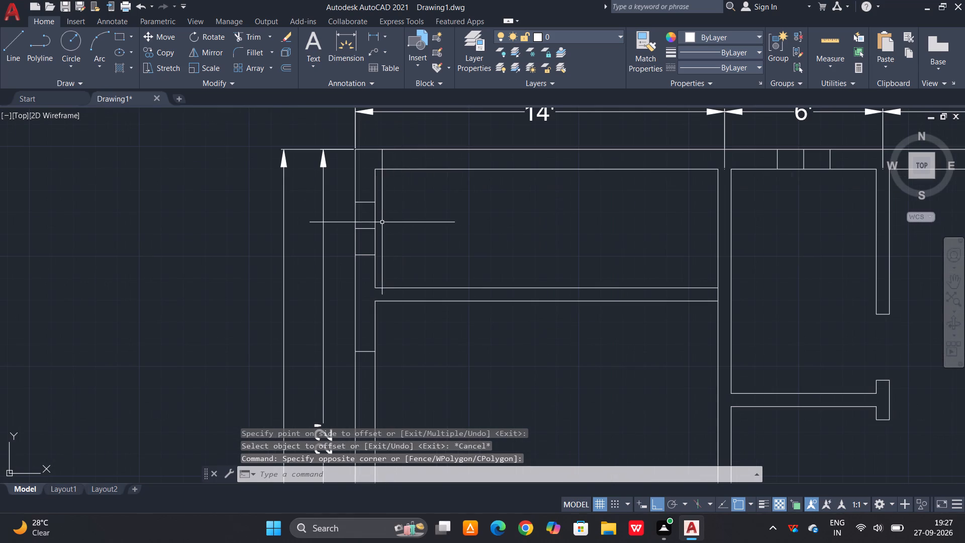
left_click(366, 227)
scroll(379, 291, "down", 2)
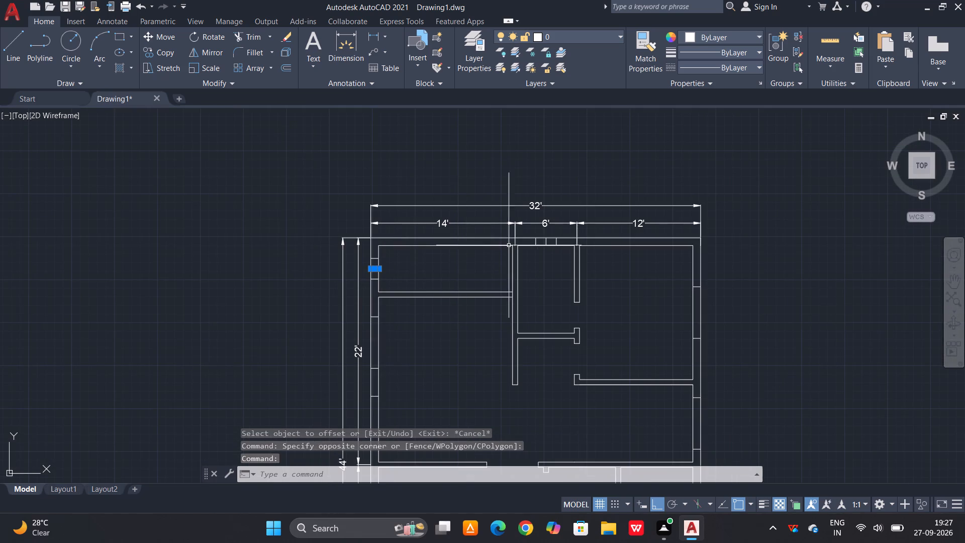
scroll(563, 245, "up", 3)
left_click(500, 225)
left_click(441, 230)
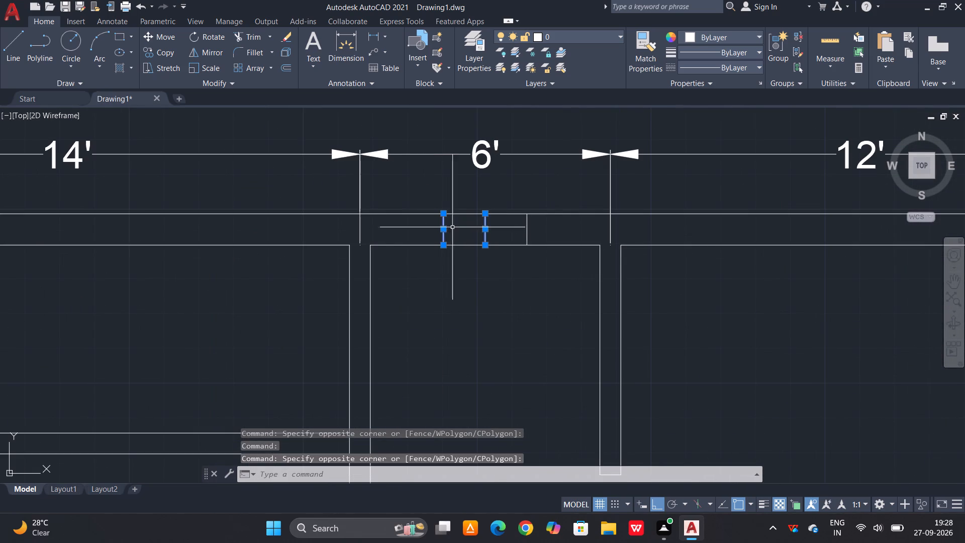
left_click(445, 224, "shift")
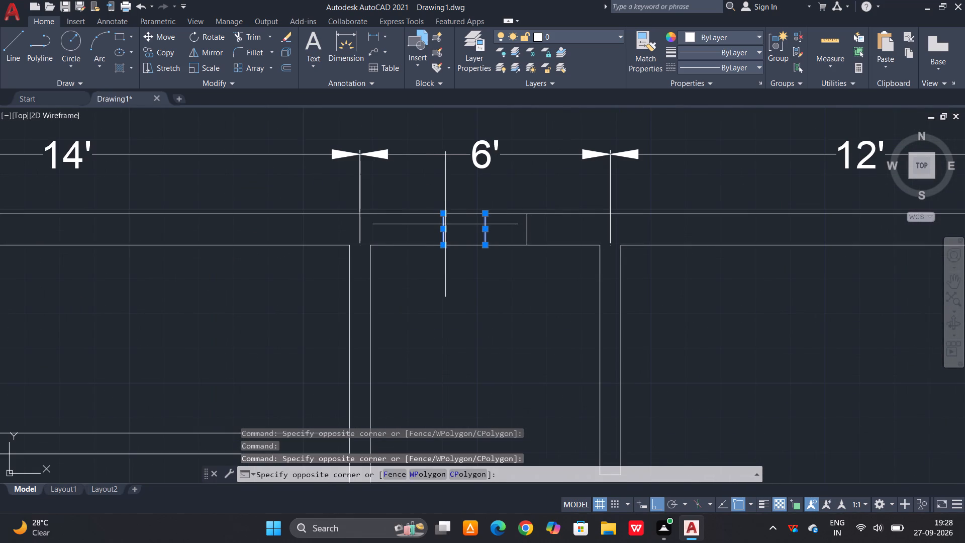
left_click(419, 234, "shift")
key("Delete")
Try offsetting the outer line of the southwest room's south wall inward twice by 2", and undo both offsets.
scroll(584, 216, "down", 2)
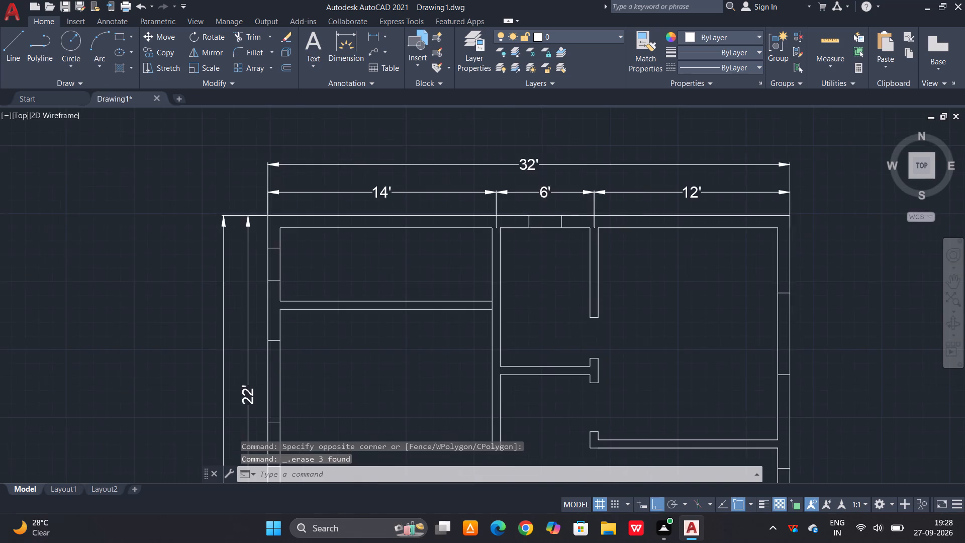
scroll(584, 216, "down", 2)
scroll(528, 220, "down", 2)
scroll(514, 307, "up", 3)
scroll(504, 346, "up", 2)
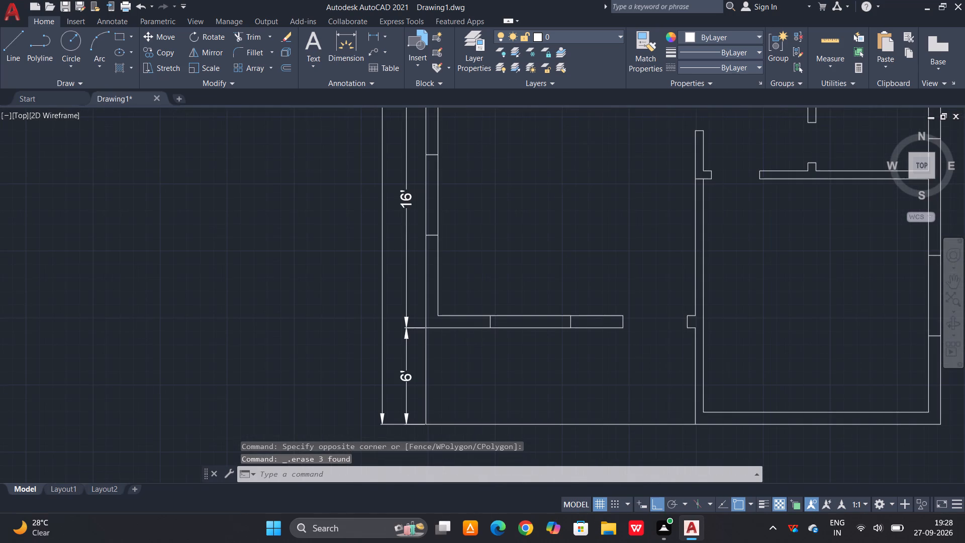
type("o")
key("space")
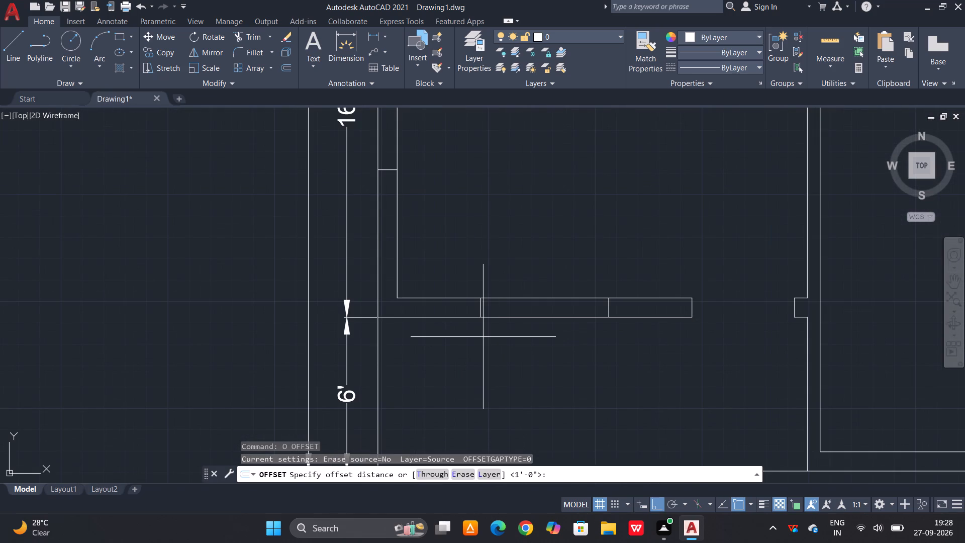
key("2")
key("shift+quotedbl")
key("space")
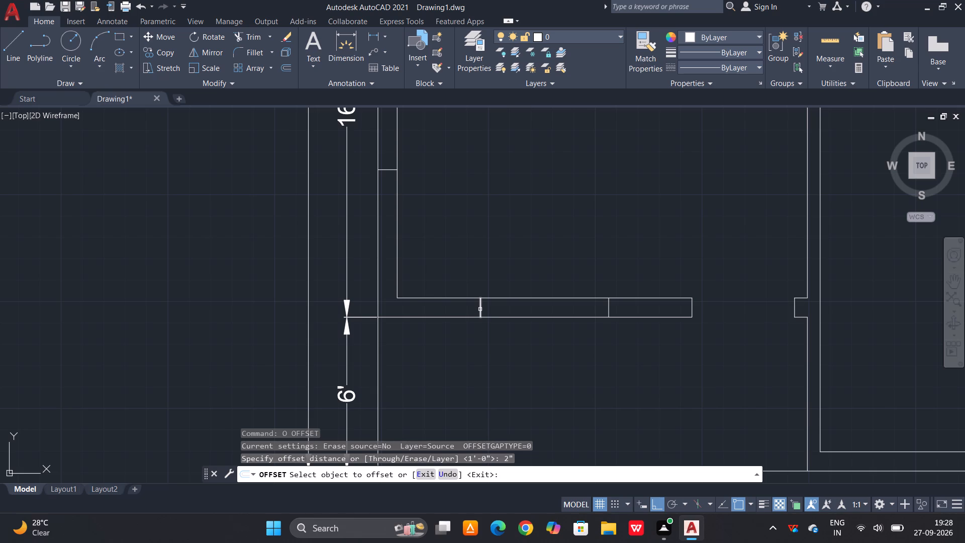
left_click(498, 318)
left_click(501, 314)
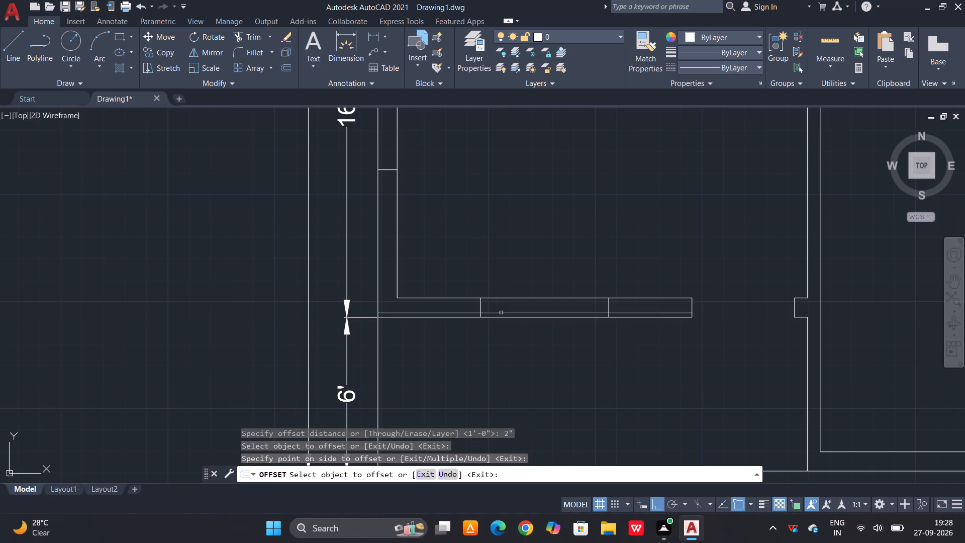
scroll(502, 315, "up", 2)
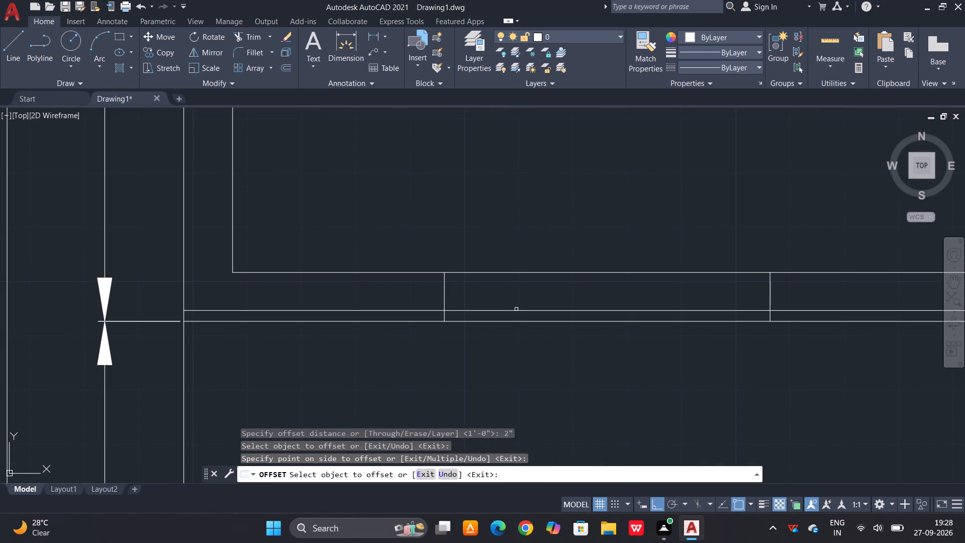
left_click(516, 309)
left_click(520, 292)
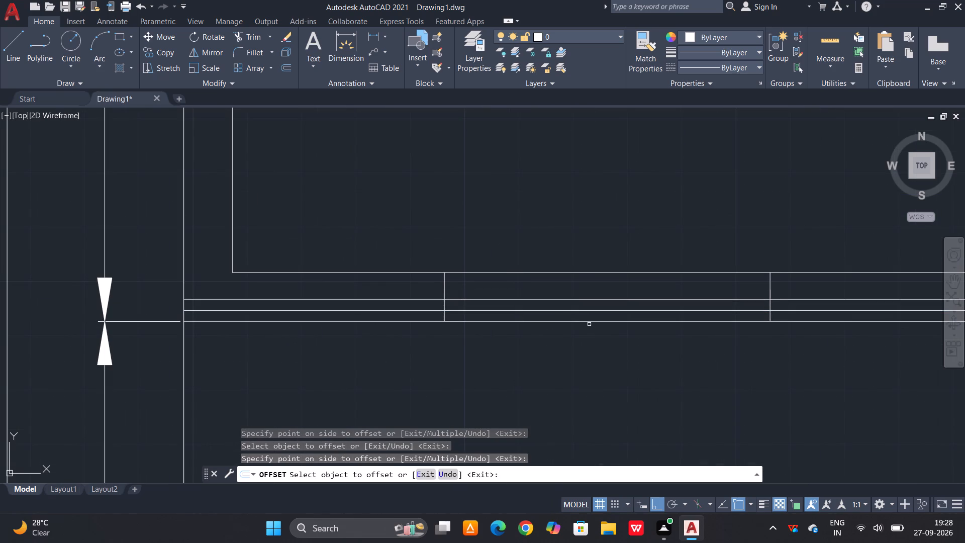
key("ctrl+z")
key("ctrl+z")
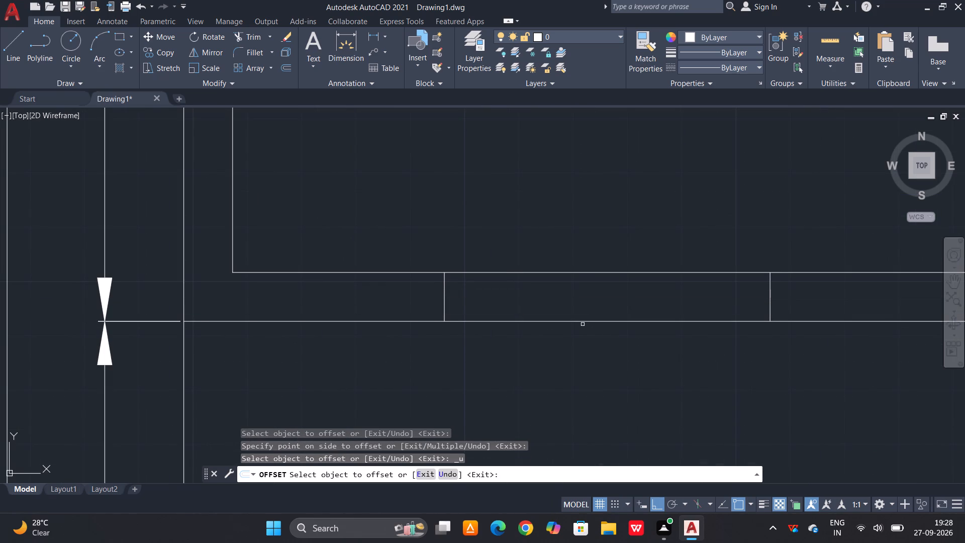
Offset the outer line of the southwest room's south wall northward twice at 2" spacing to form window lines.
key("grave")
type("o 2'")
type("6\"")
key("space")
left_click(574, 323)
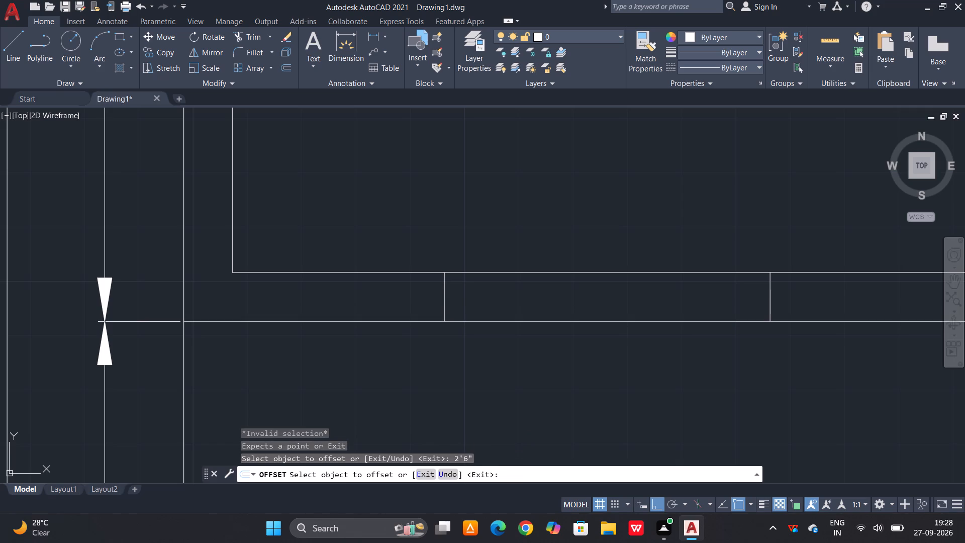
left_click(569, 321)
left_click(569, 304)
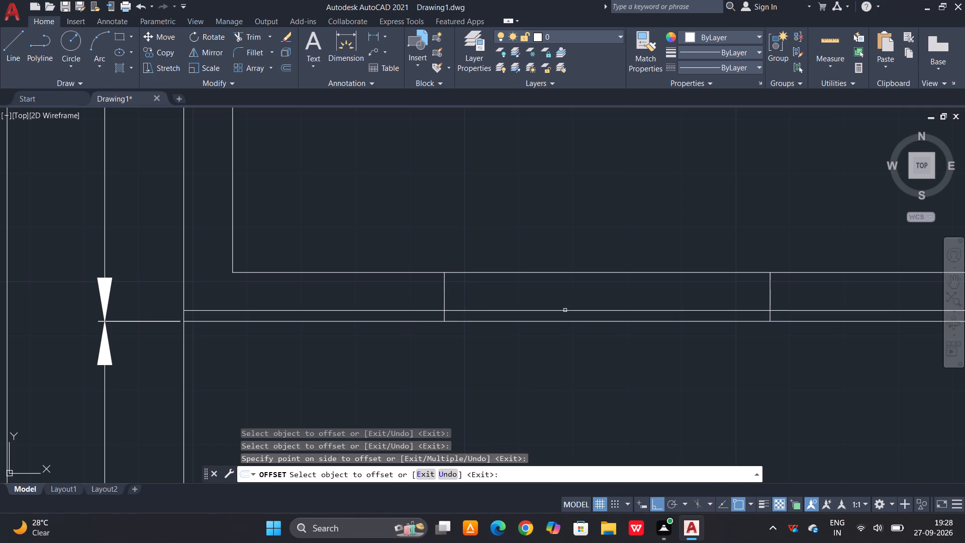
left_click(565, 310)
left_click(564, 280)
key("Escape")
key("Escape")
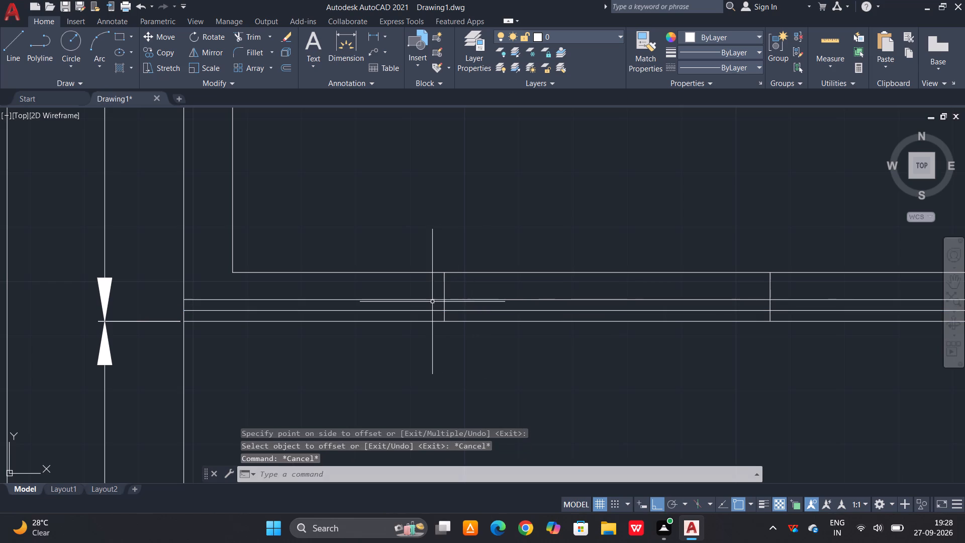
Trim both offset lines east of the southwest room's south window, and the northern offset line west of it.
type("tr")
key("space")
key("space")
left_click(405, 285)
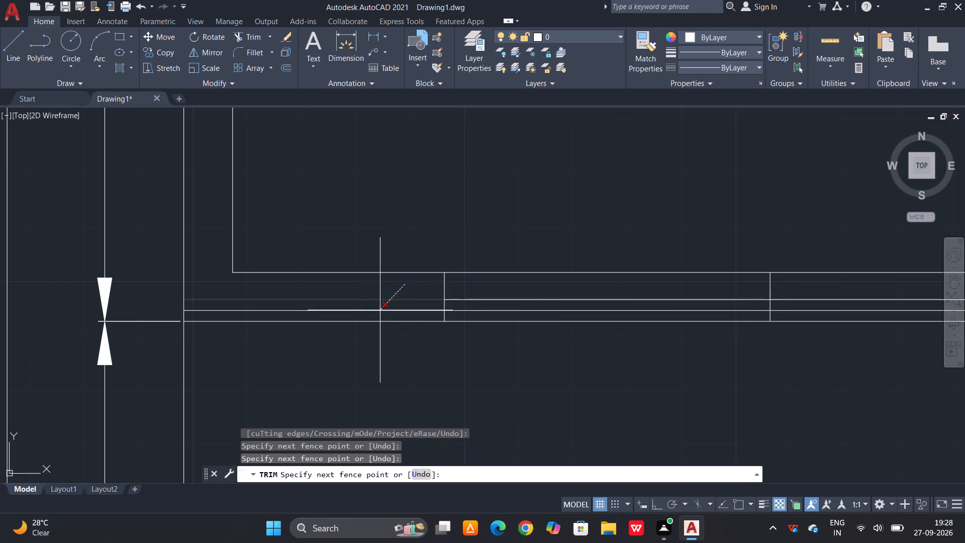
left_click(380, 310)
scroll(462, 318, "down", 1)
scroll(773, 308, "up", 3)
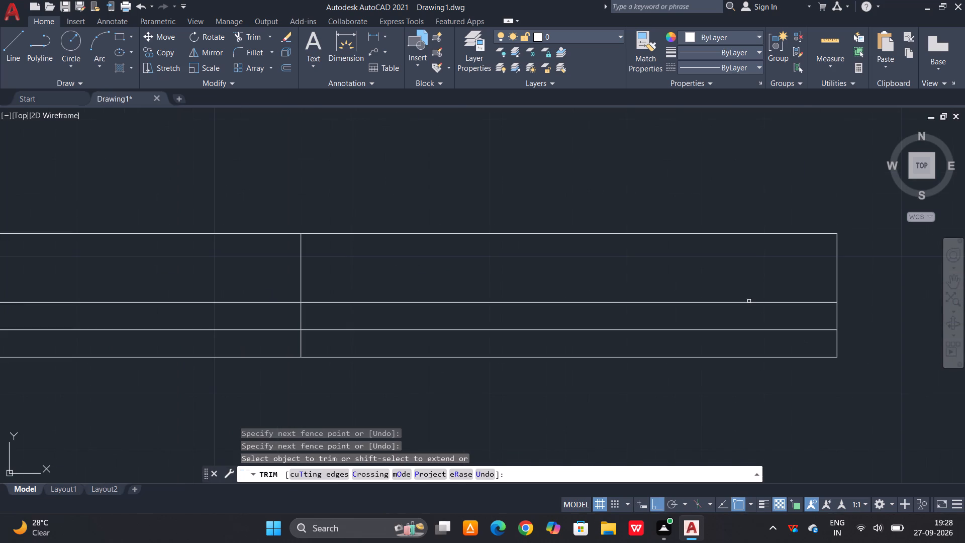
left_click_drag(746, 280, 732, 291)
left_click(646, 337)
scroll(591, 249, "down", 3)
scroll(452, 254, "down", 1)
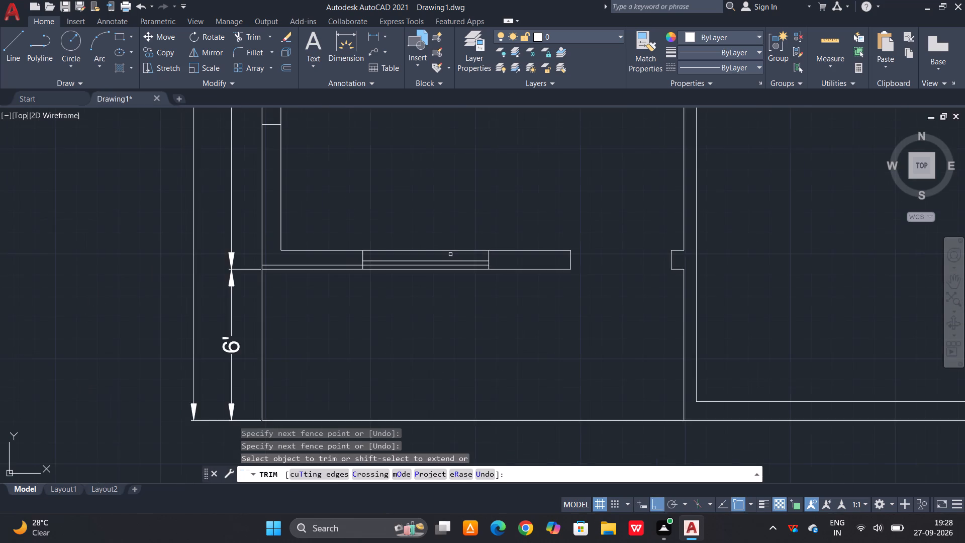
scroll(450, 254, "down", 1)
scroll(734, 328, "down", 2)
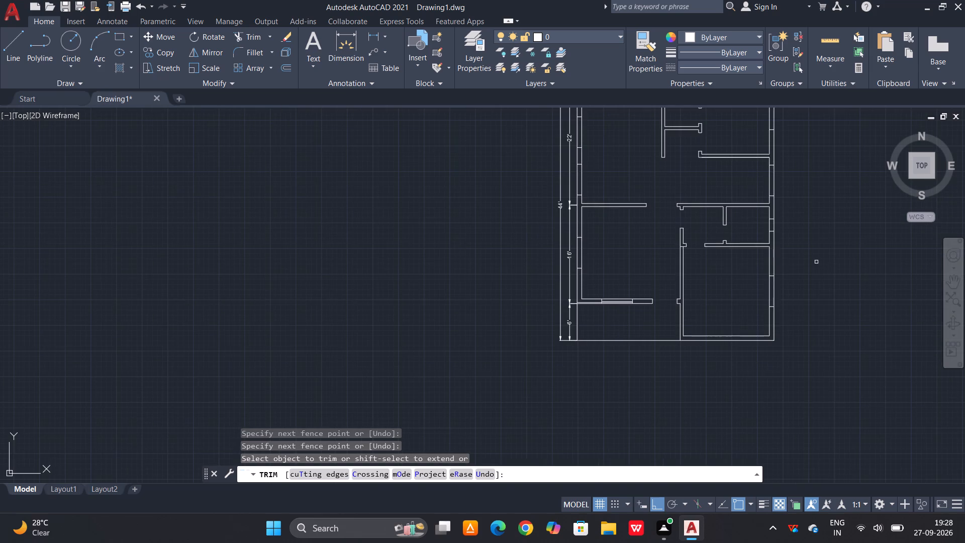
scroll(815, 258, "up", 2)
key("Escape")
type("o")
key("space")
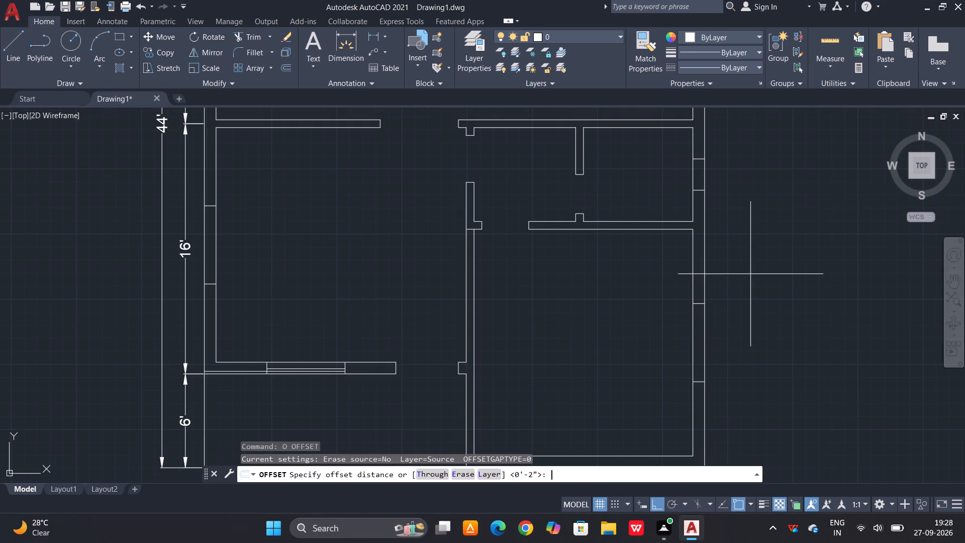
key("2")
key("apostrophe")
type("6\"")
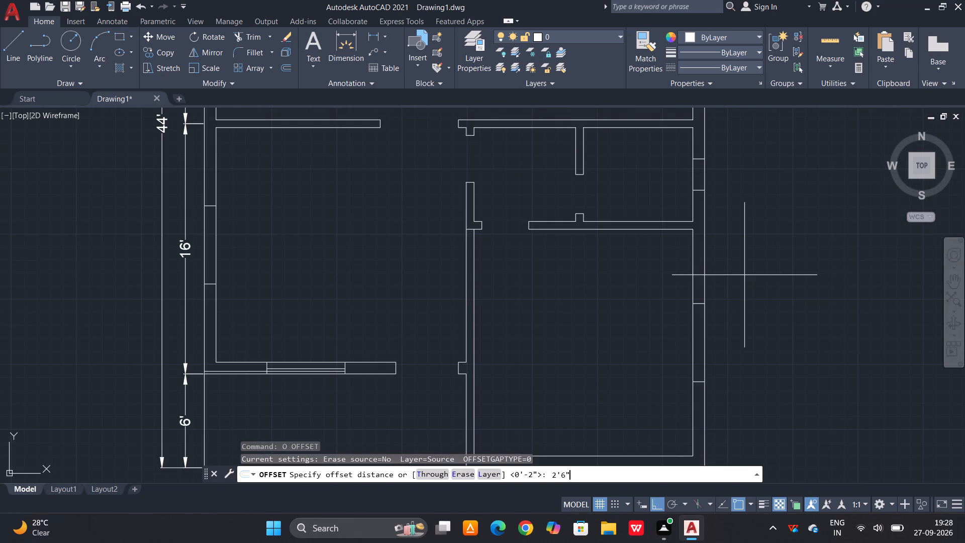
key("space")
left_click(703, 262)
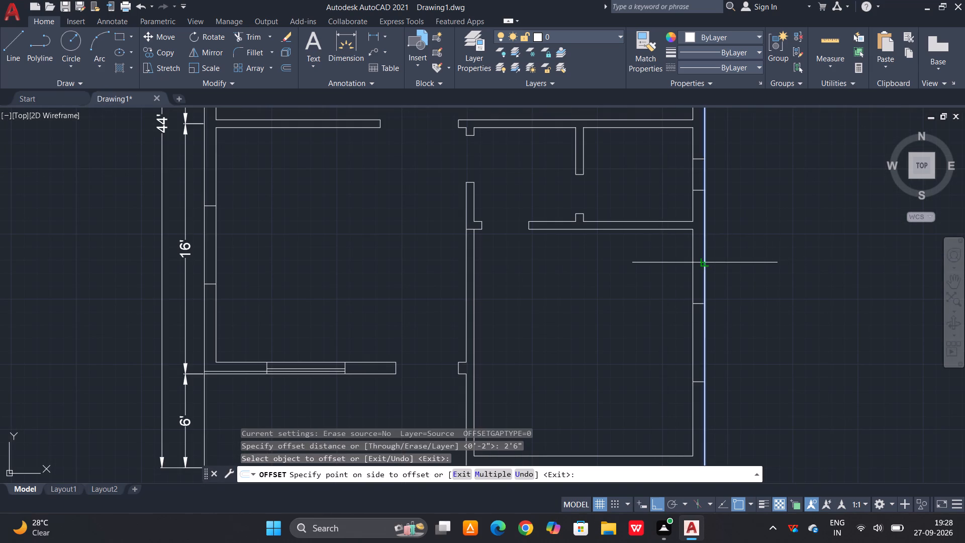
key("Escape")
Offset the building's outer east wall line westward twice at 2.6" spacing to form window lines.
type("o 2.6\"")
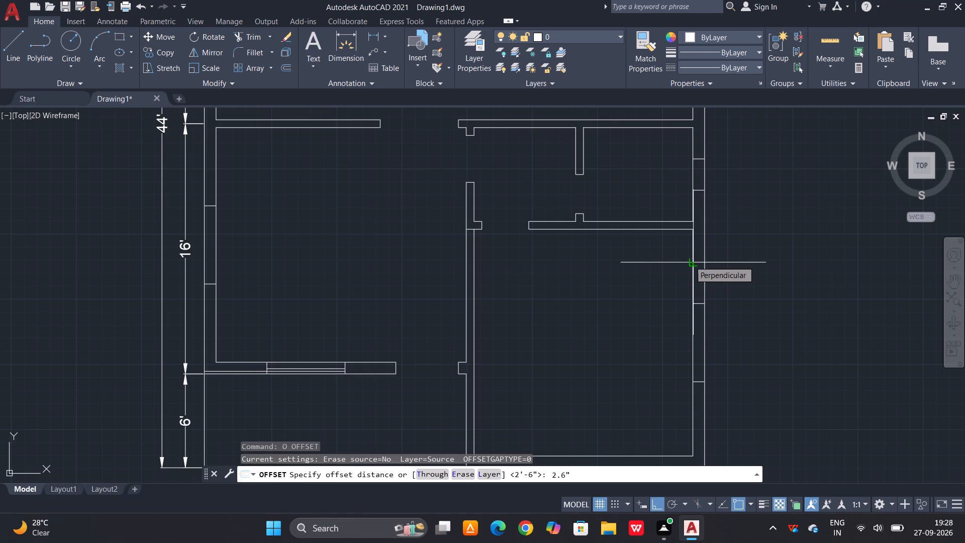
key("space")
scroll(690, 261, "up", 2)
scroll(723, 243, "down", 1)
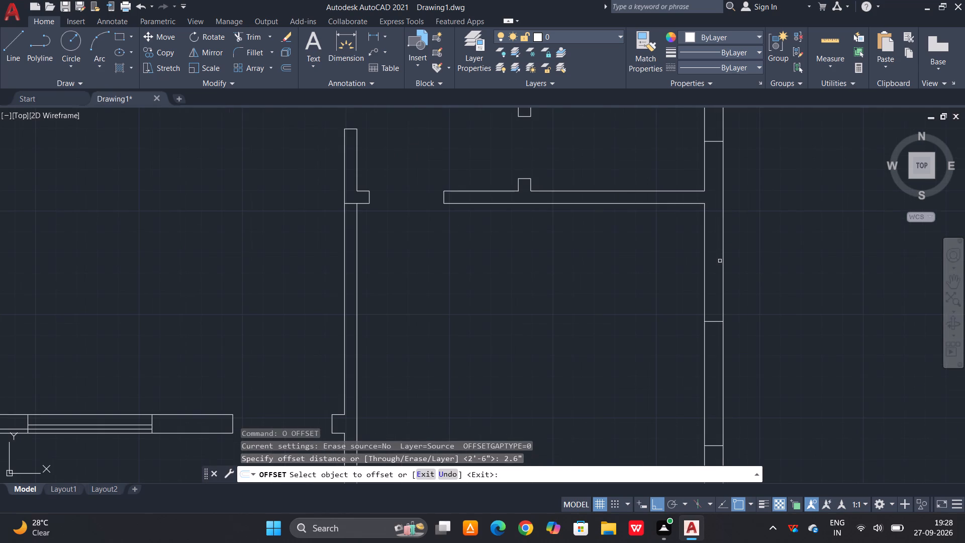
left_click(722, 260)
left_click(714, 256)
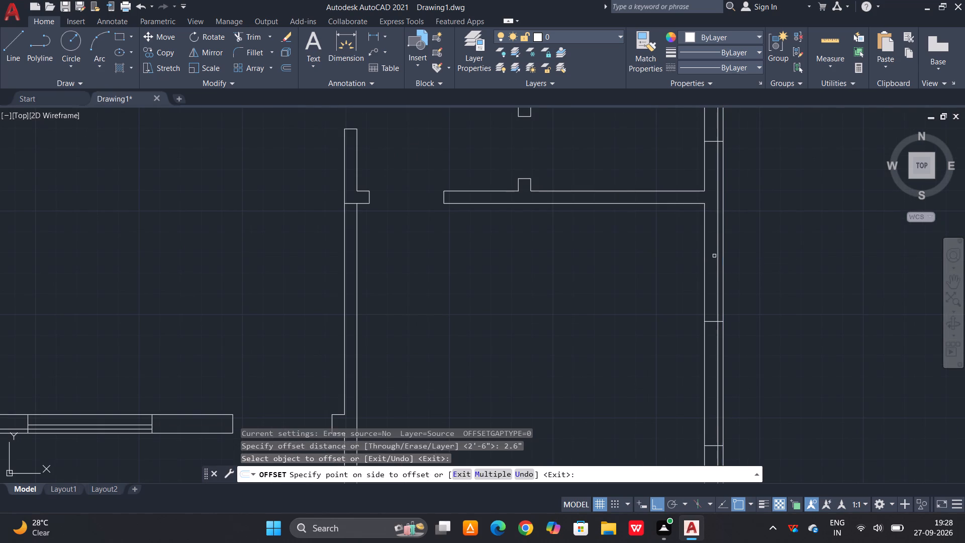
scroll(714, 256, "up", 2)
left_click(717, 246)
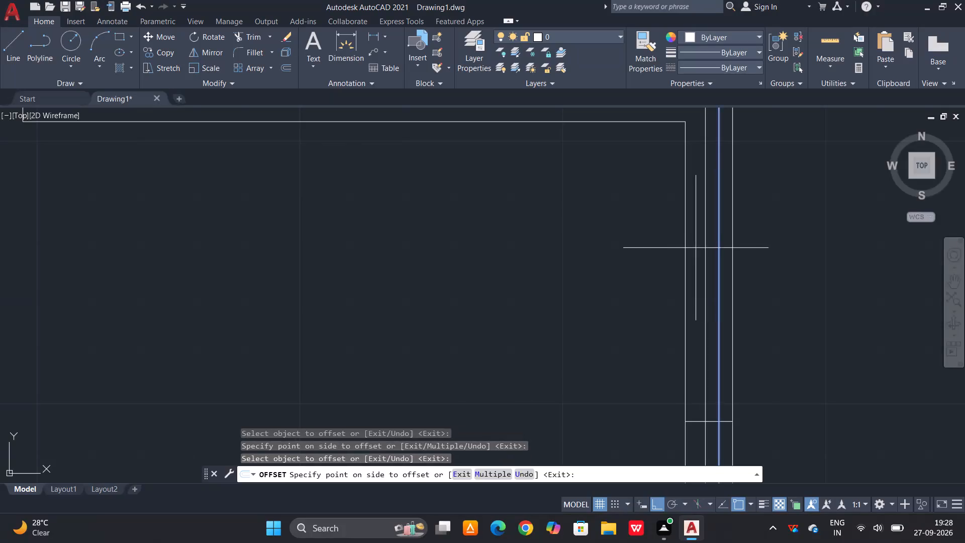
left_click(695, 248)
Offset the building's outer north wall line southward twice at 2.6" spacing.
scroll(757, 431, "down", 6)
scroll(713, 267, "up", 3)
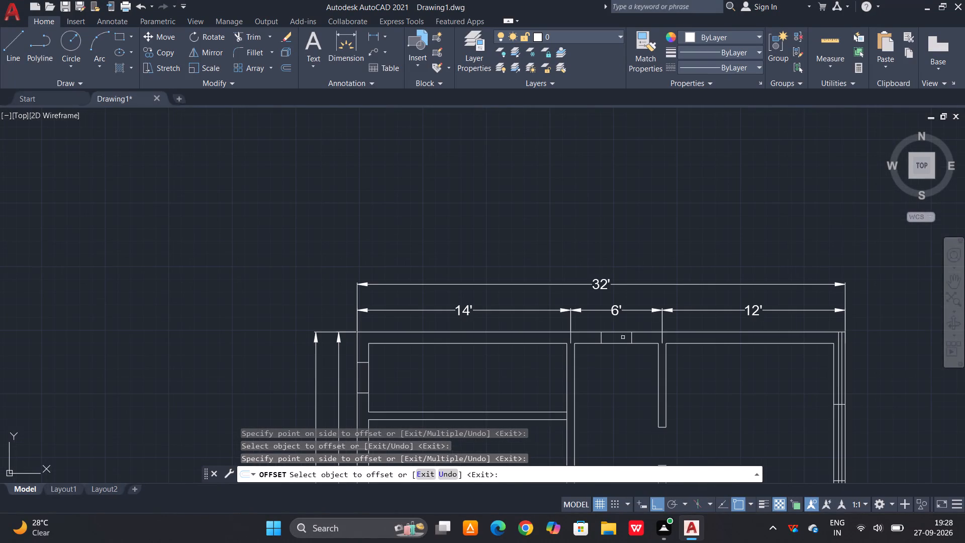
scroll(609, 333, "up", 2)
left_click(615, 329)
left_click(612, 341)
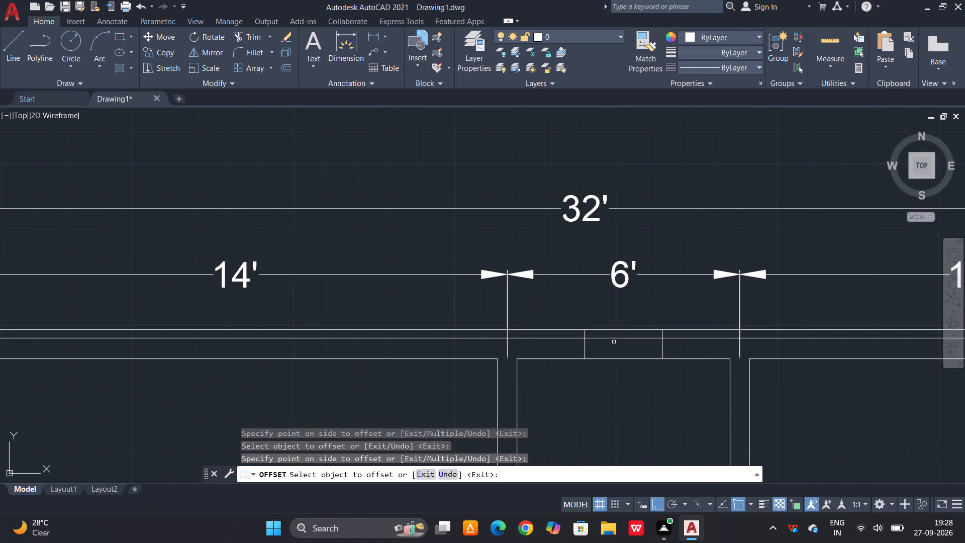
left_click(623, 337)
left_click(618, 346)
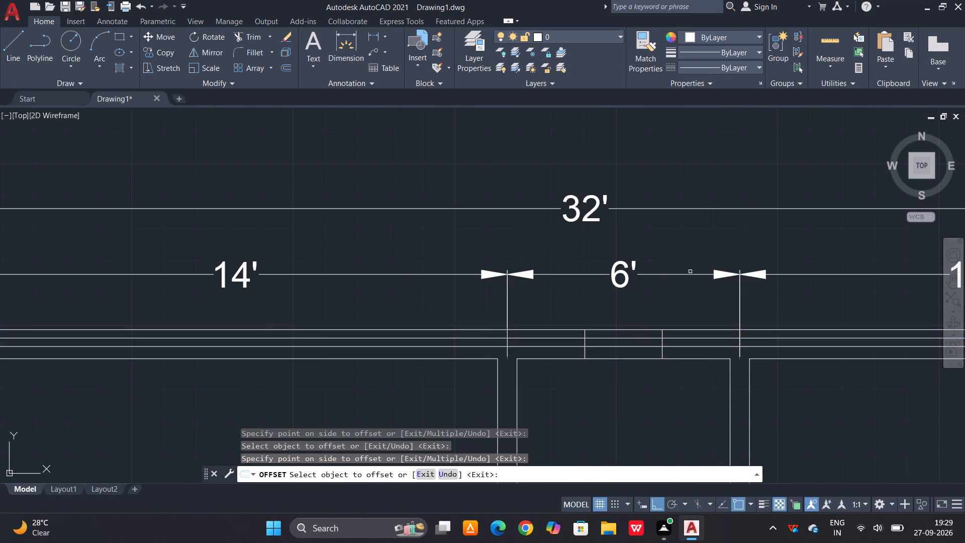
Offset the building's outer west wall line eastward twice at 2.6" spacing.
scroll(697, 261, "down", 2)
scroll(606, 313, "down", 2)
scroll(522, 365, "up", 4)
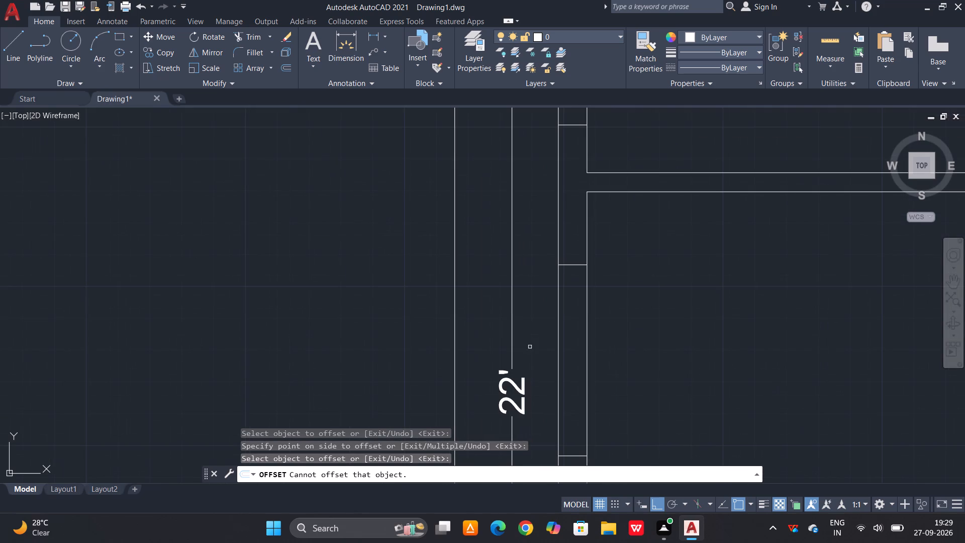
left_click_drag(557, 331, 564, 330)
left_click(576, 327)
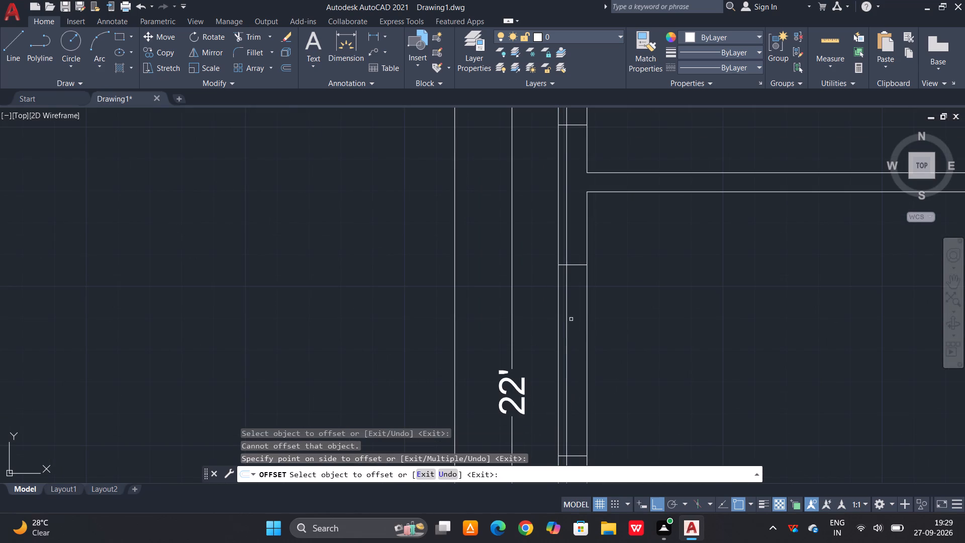
left_click(566, 315)
left_click(572, 324)
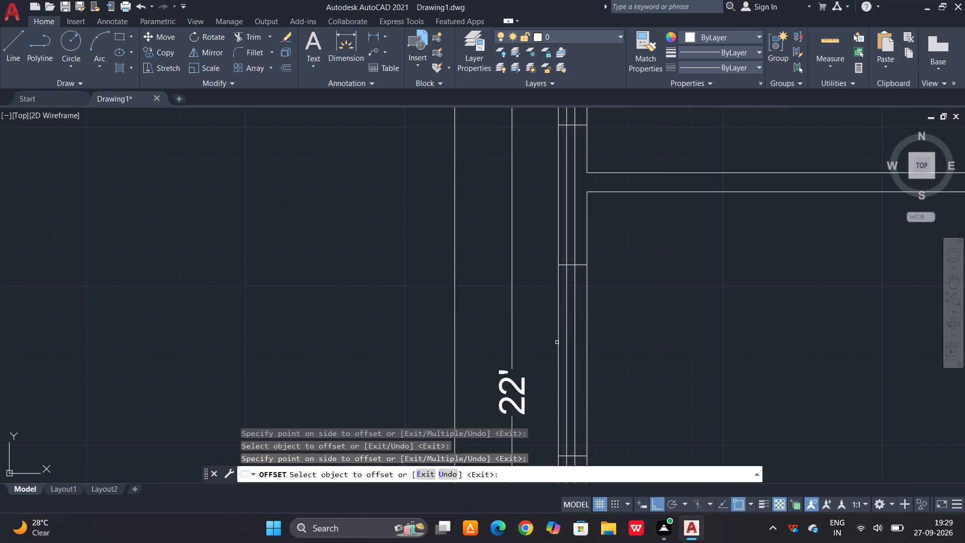
key("Escape")
Trim the two north wall offset lines on both sides of the window in the 6' wide middle room.
scroll(508, 392, "down", 2)
scroll(705, 225, "up", 1)
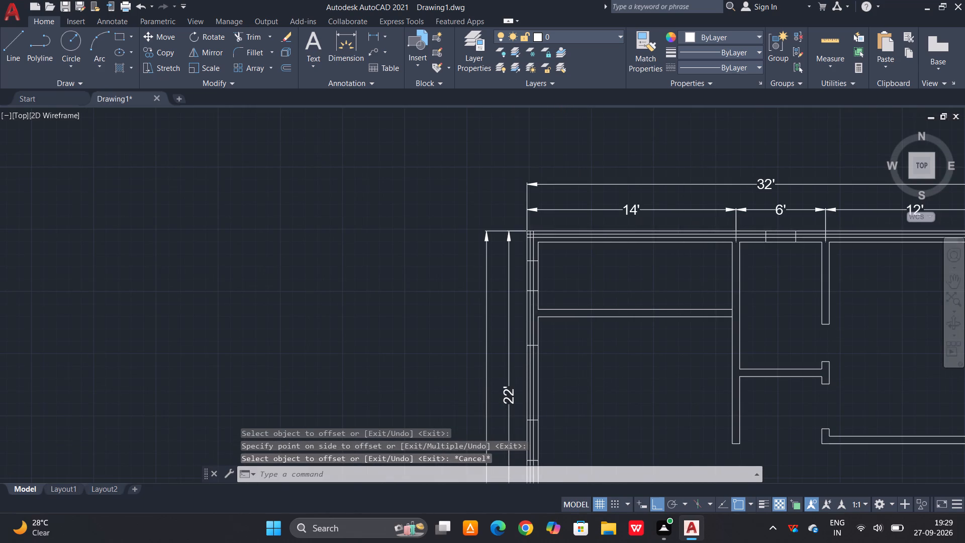
key("Escape")
type("tr")
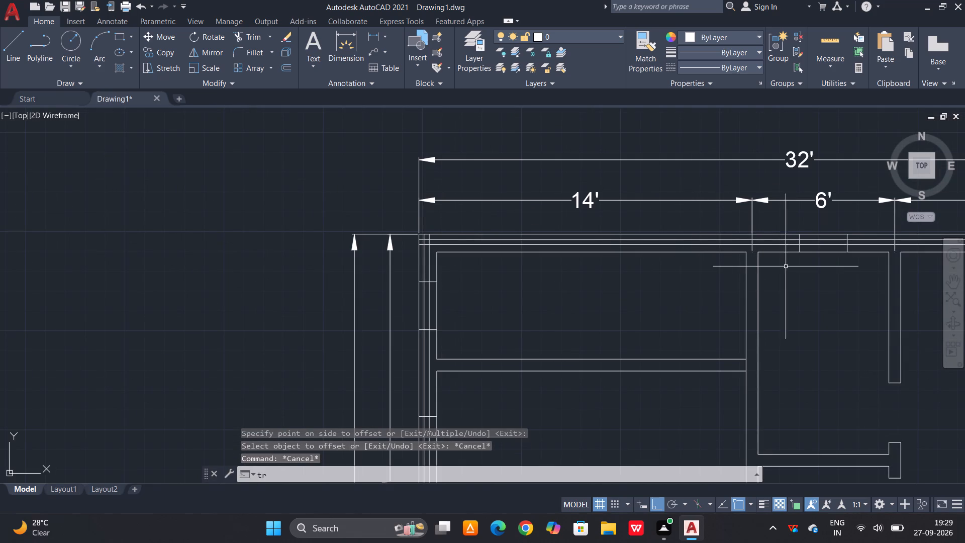
key("space")
scroll(787, 244, "up", 2)
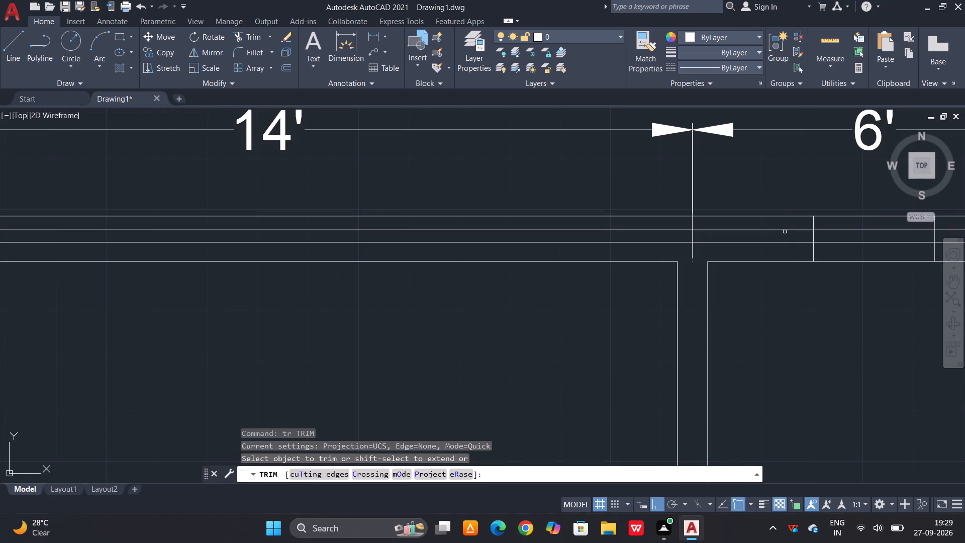
left_click_drag(788, 223, 778, 235)
left_click(761, 248)
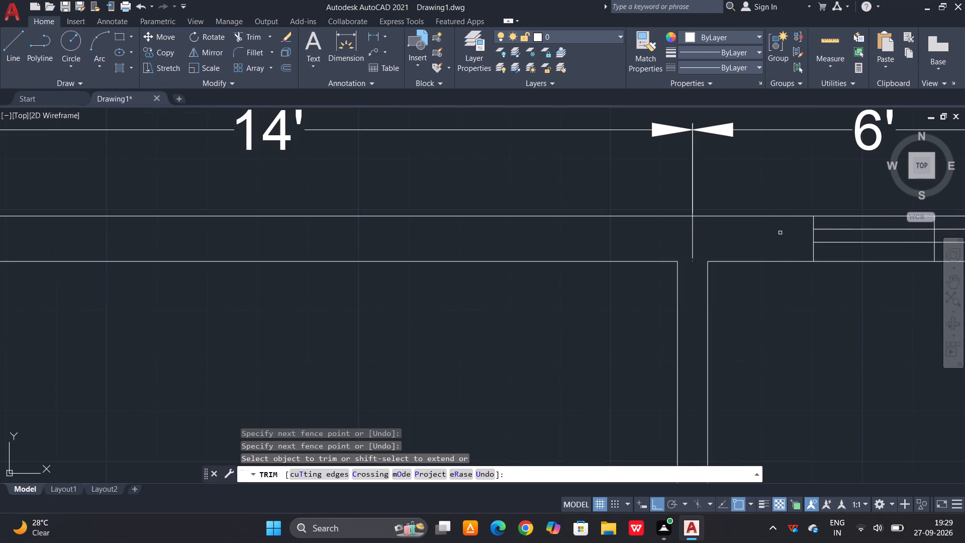
scroll(721, 246, "down", 3)
scroll(844, 243, "up", 2)
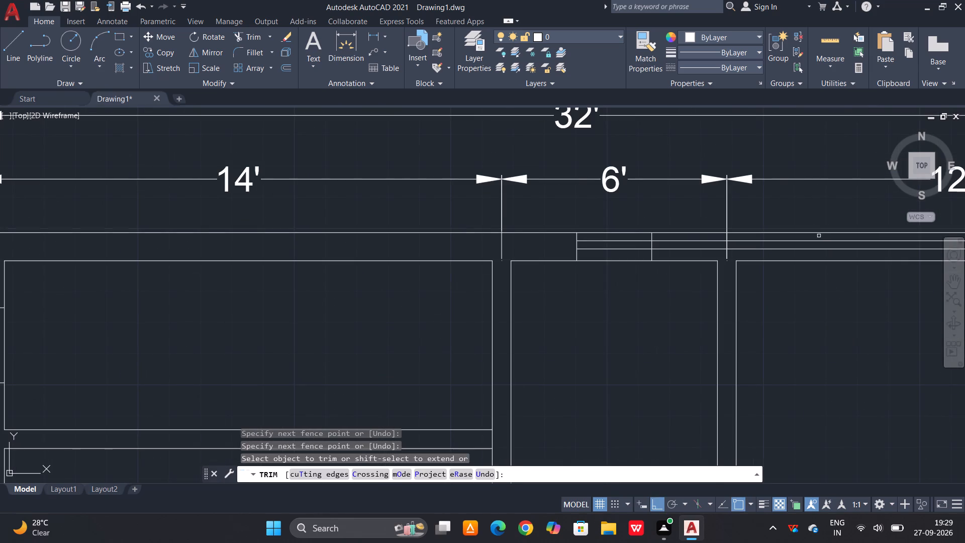
left_click(818, 238)
left_click(795, 253)
scroll(568, 228, "down", 2)
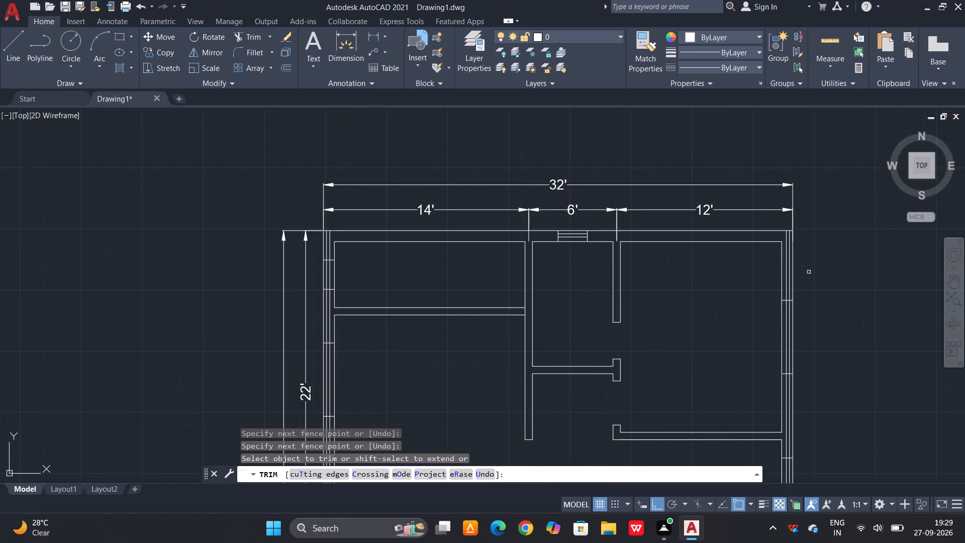
Trim the two east wall offset lines above and below the window of the 12' wide northeast room.
scroll(781, 289, "up", 3)
left_click(809, 266)
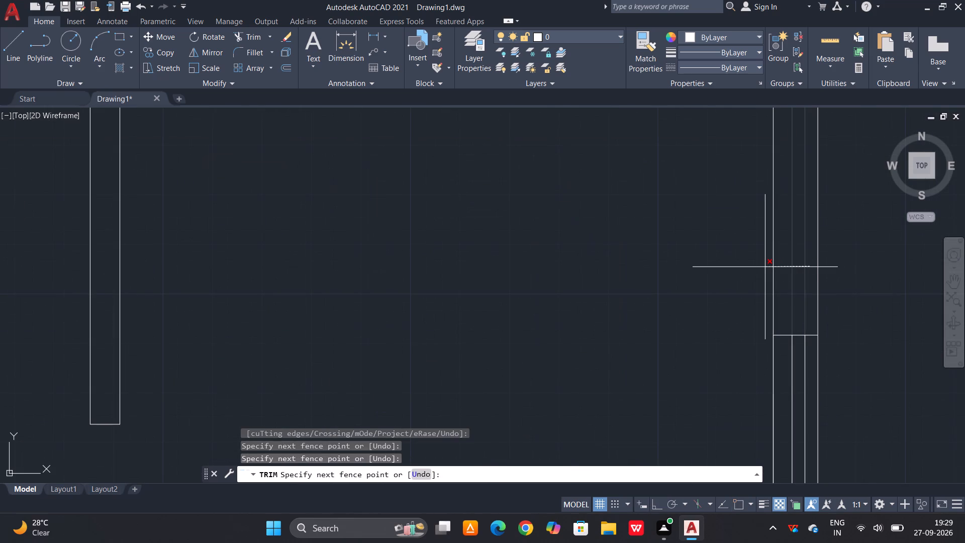
left_click(780, 259)
scroll(776, 155, "down", 2)
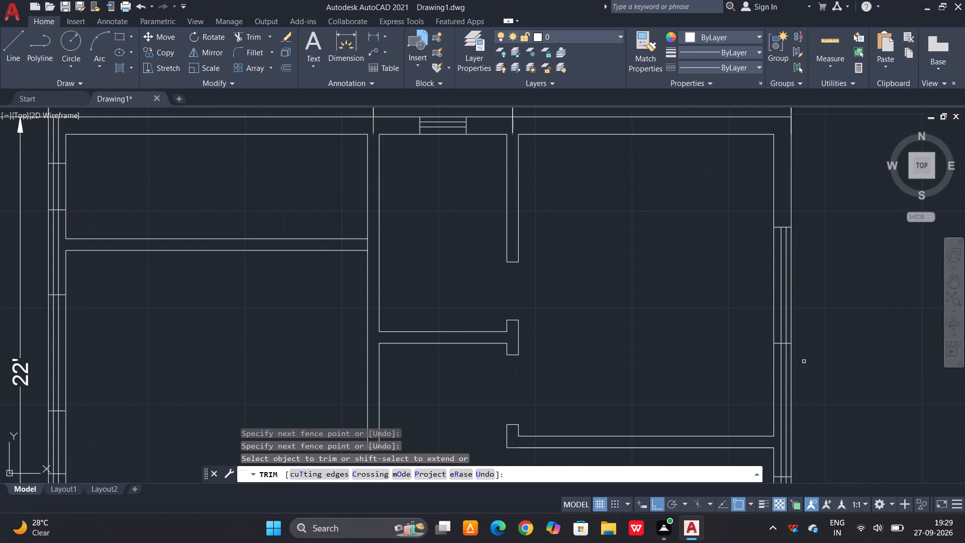
scroll(789, 430, "up", 3)
left_click(779, 341)
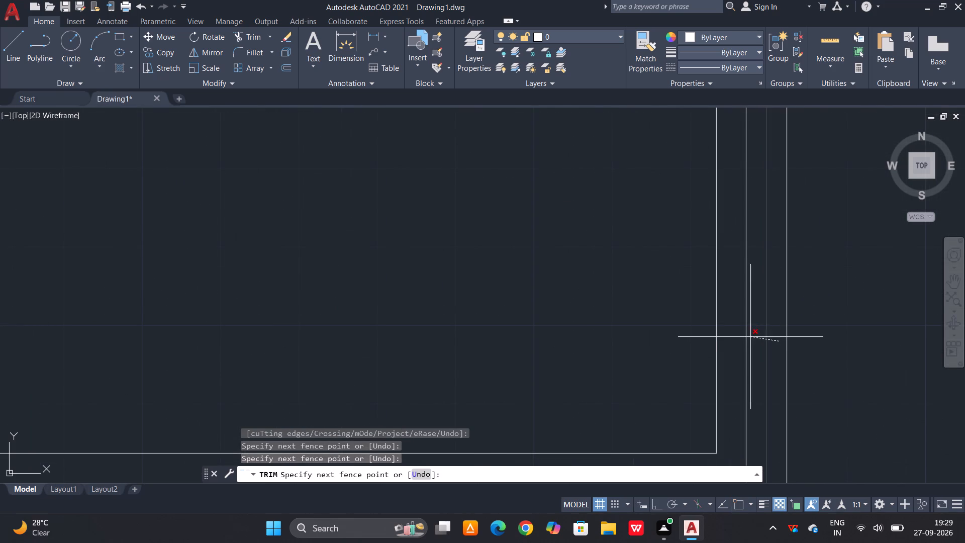
scroll(750, 333, "down", 3)
left_click(747, 335)
scroll(758, 236, "down", 3)
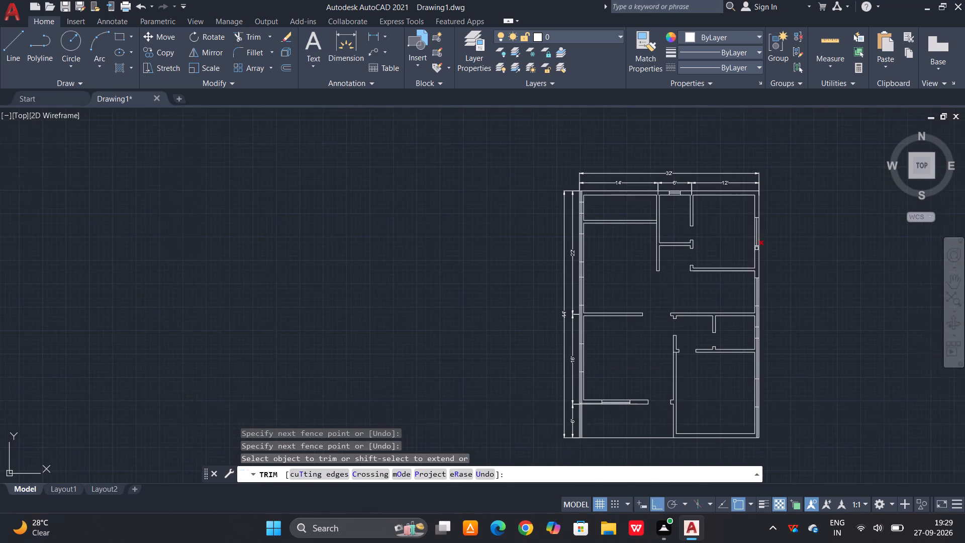
Trim the two east wall offset lines on both sides of the small 2' window, up to the neighbouring windows.
scroll(759, 339, "up", 3)
scroll(745, 265, "up", 3)
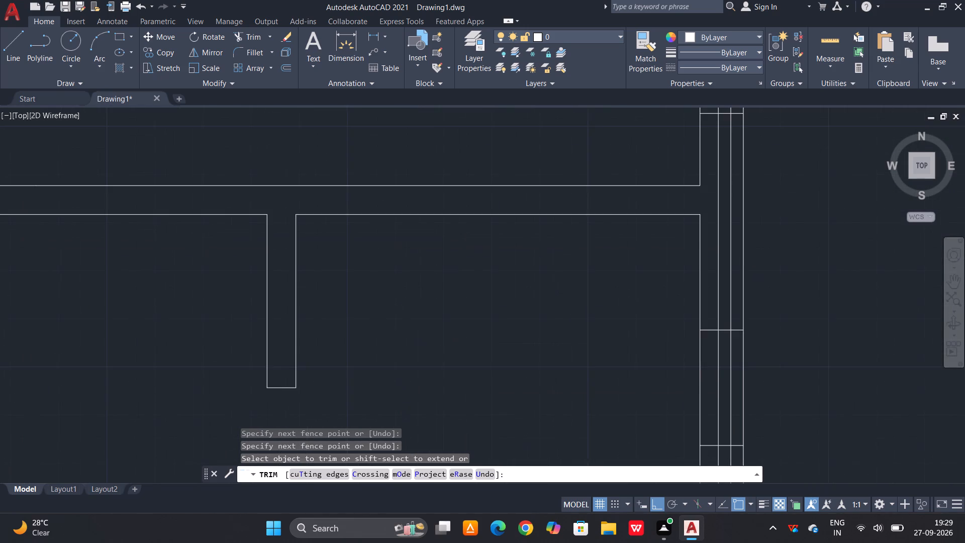
scroll(743, 263, "down", 4)
scroll(731, 266, "up", 4)
scroll(742, 249, "down", 2)
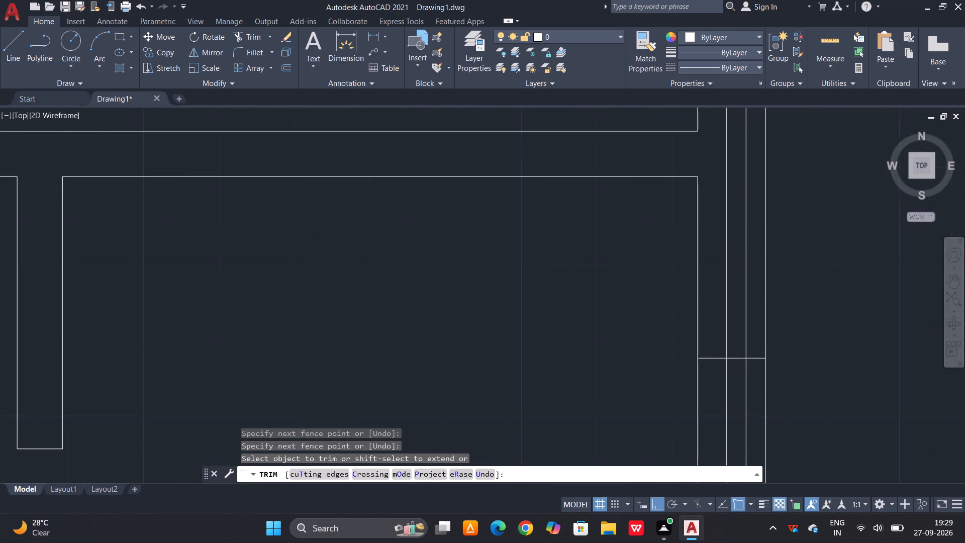
left_click(744, 232)
left_click(736, 231)
scroll(732, 200, "down", 2)
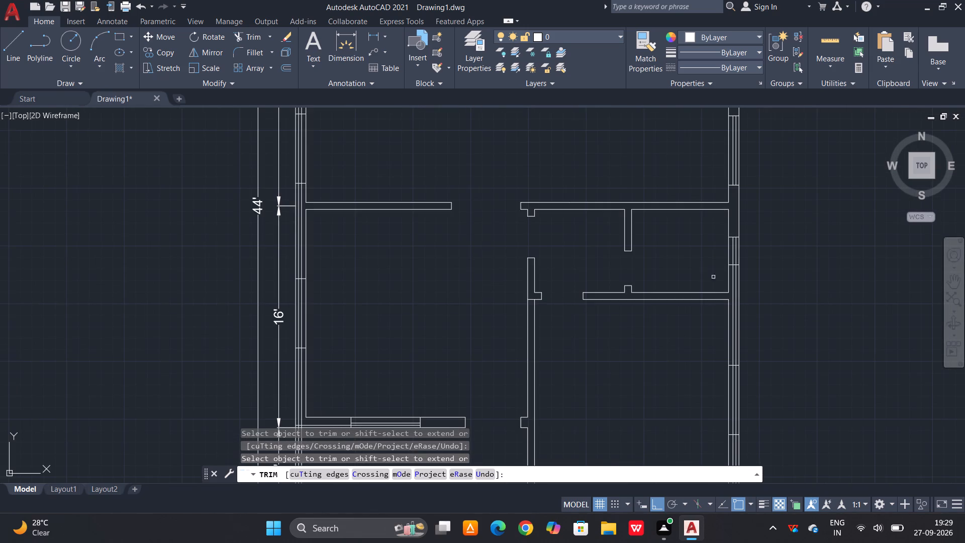
scroll(732, 326, "up", 3)
scroll(746, 289, "down", 1)
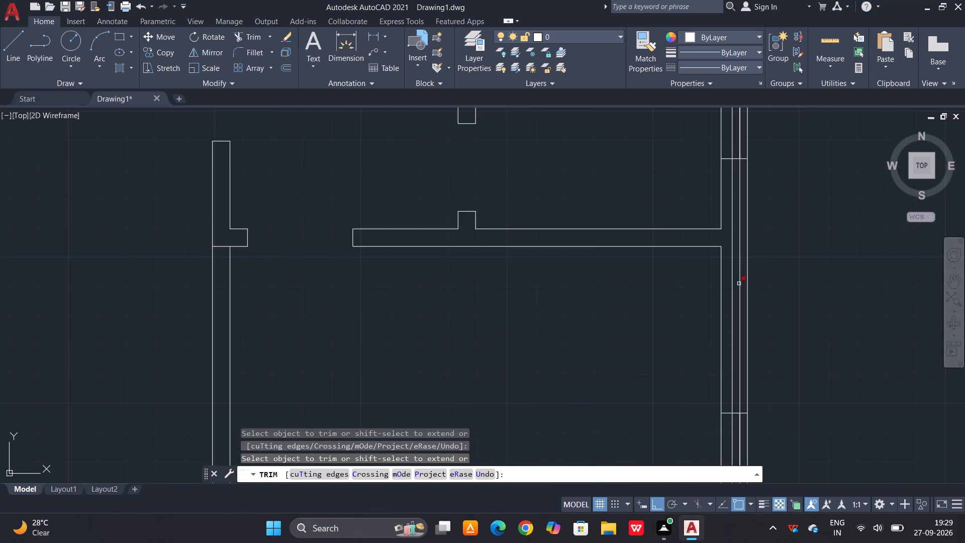
left_click(739, 284)
left_click(731, 282)
scroll(729, 190, "down", 3)
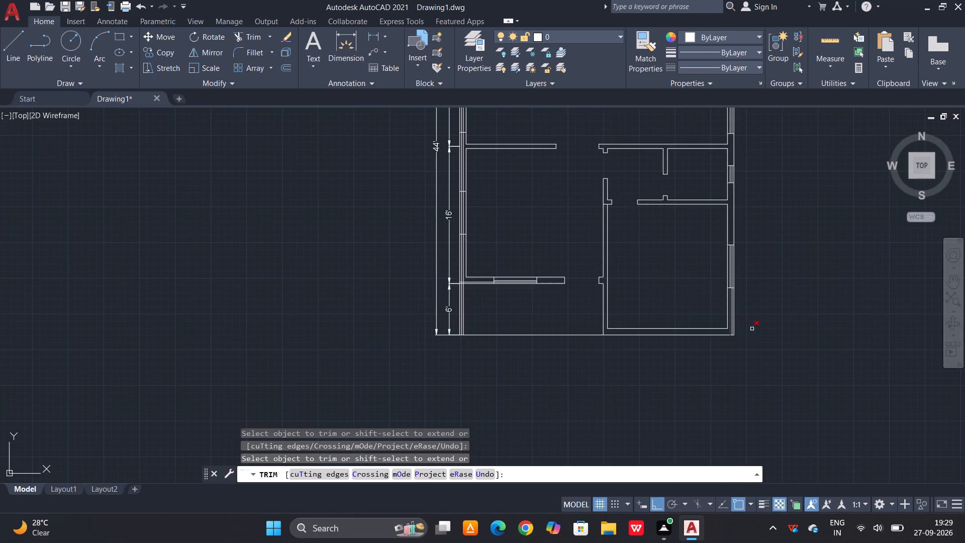
Trim the two east wall offset lines between the southernmost window and the building's southeast corner.
scroll(752, 330, "up", 4)
left_click(647, 309)
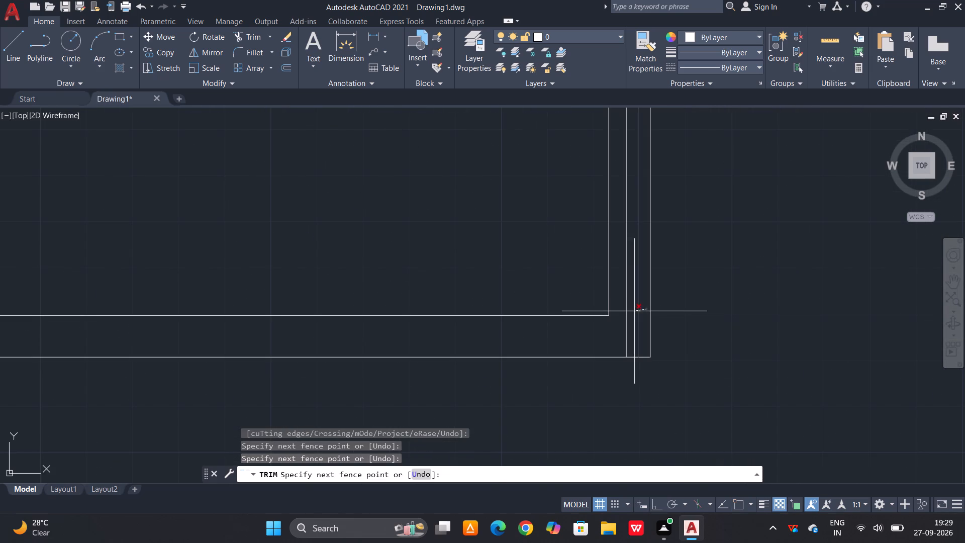
left_click(630, 311)
left_click_drag(628, 312, 621, 316)
left_click(617, 316)
scroll(714, 338, "down", 4)
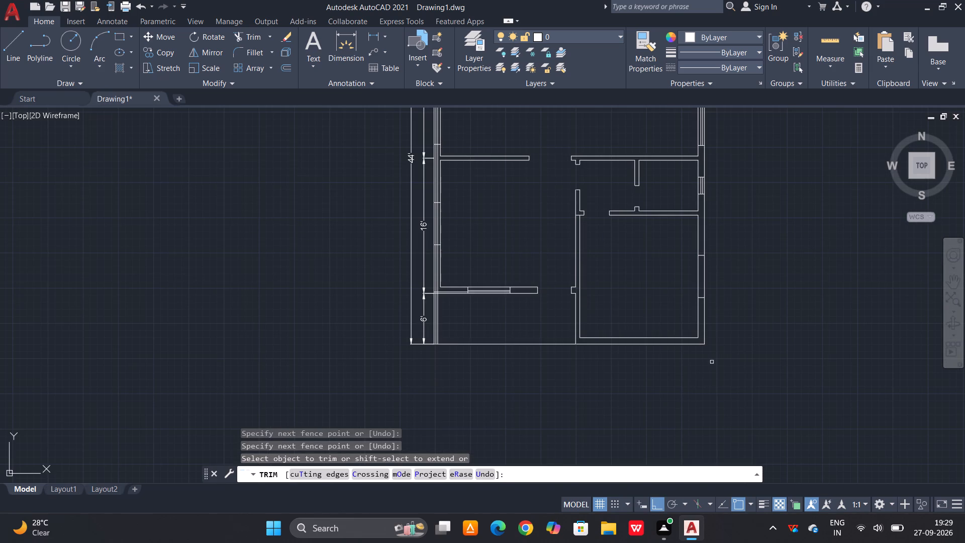
Trim the west wall offset line nearer the outer face where it runs south past the 16' room's south wall.
scroll(422, 308, "up", 3)
scroll(465, 269, "up", 2)
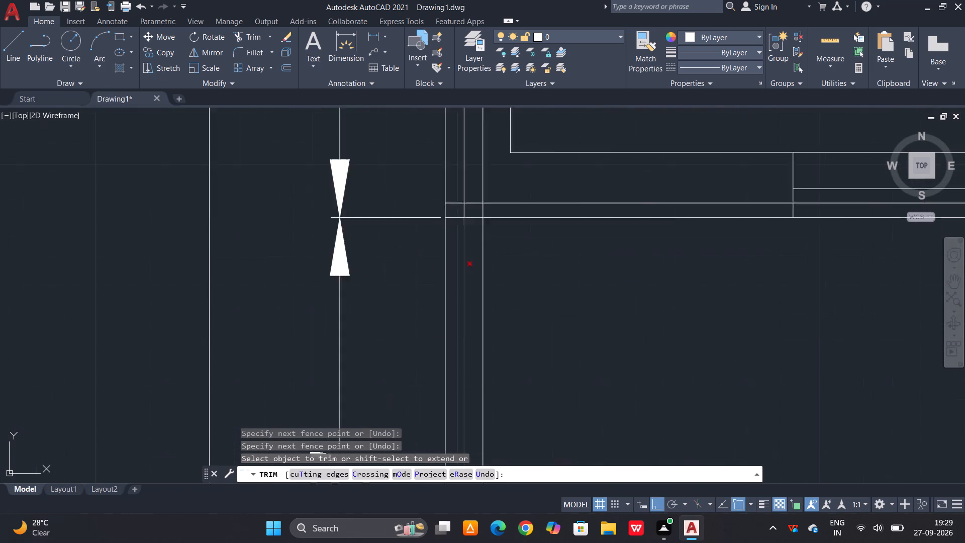
scroll(465, 269, "up", 1)
left_click(481, 257)
left_click(444, 264)
scroll(450, 302, "down", 3)
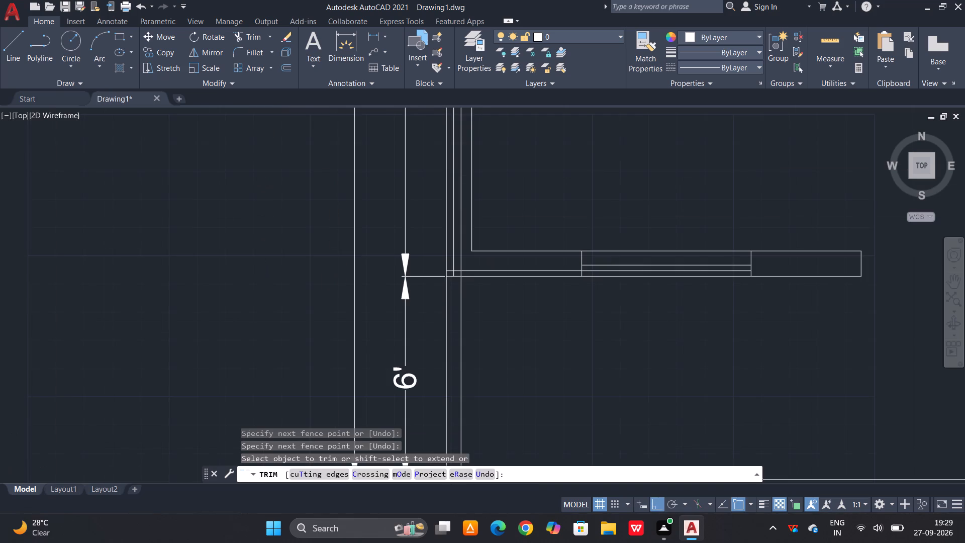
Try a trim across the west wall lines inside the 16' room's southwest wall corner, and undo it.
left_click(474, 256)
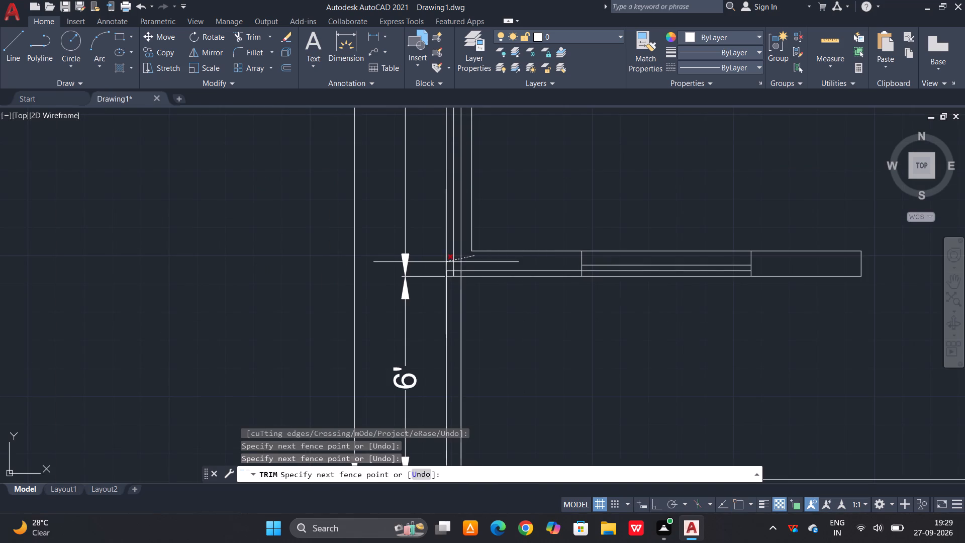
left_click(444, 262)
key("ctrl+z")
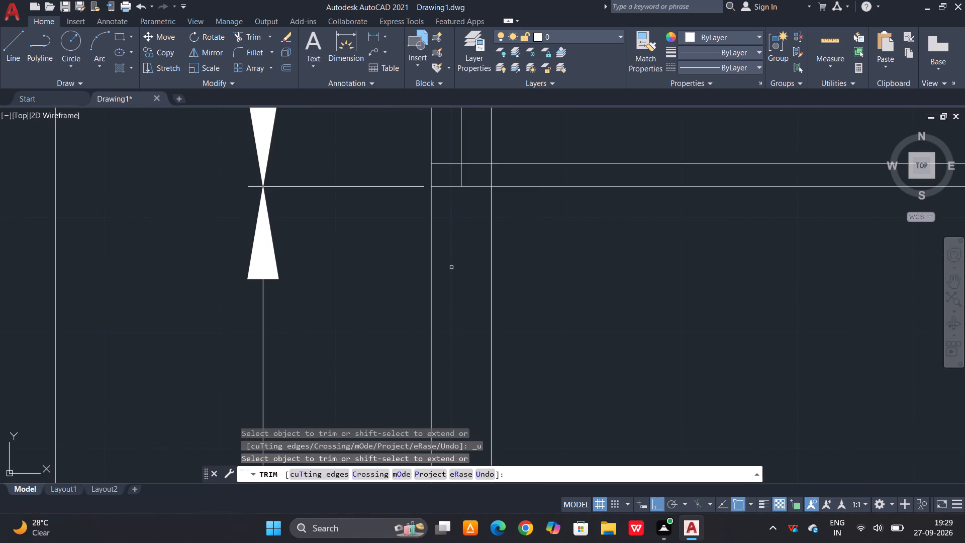
Trim the remaining west wall offset line south of the 16' room's south wall, along the 6' deep space.
left_click_drag(612, 287, 594, 292)
left_click(481, 317)
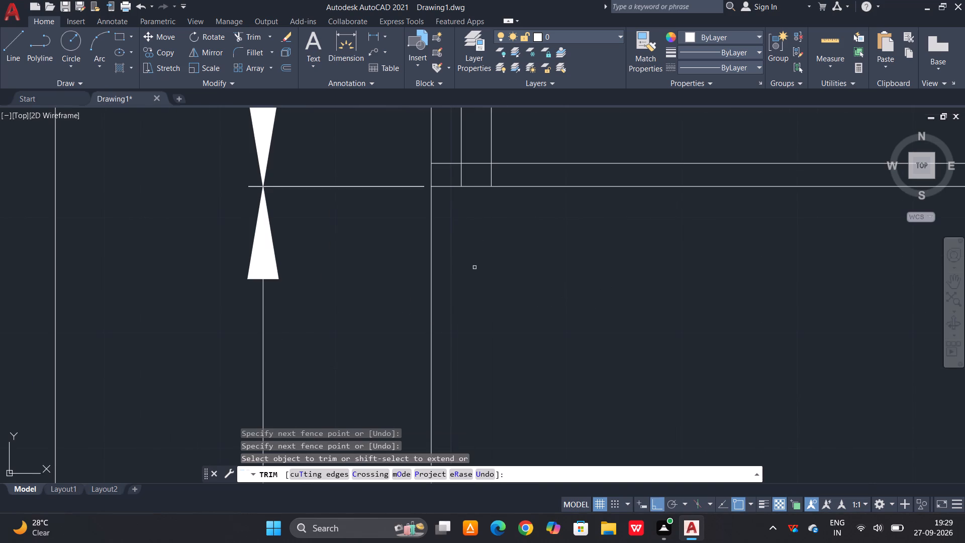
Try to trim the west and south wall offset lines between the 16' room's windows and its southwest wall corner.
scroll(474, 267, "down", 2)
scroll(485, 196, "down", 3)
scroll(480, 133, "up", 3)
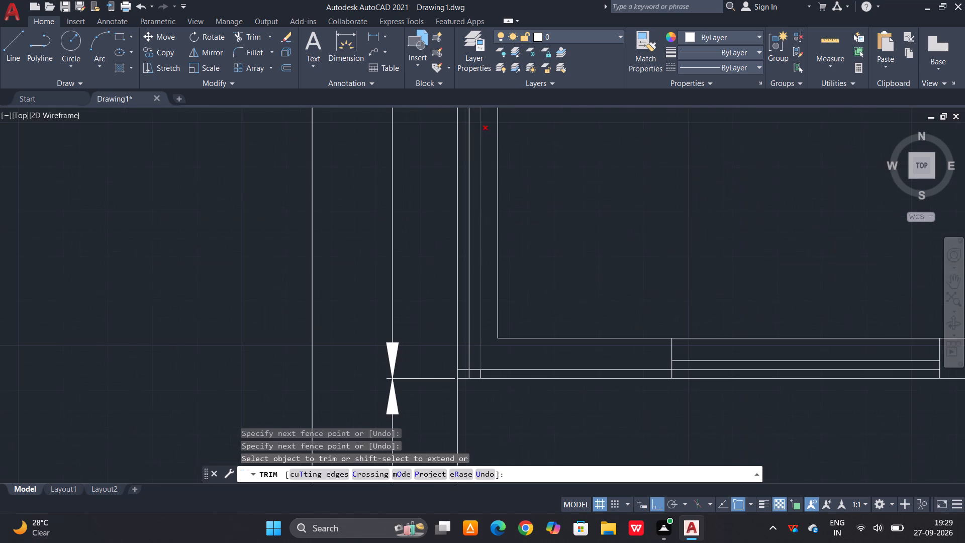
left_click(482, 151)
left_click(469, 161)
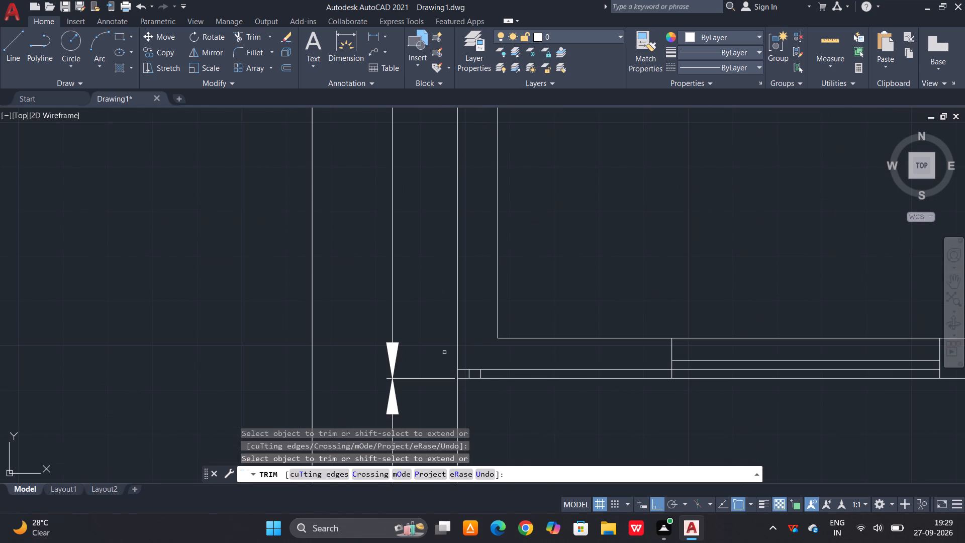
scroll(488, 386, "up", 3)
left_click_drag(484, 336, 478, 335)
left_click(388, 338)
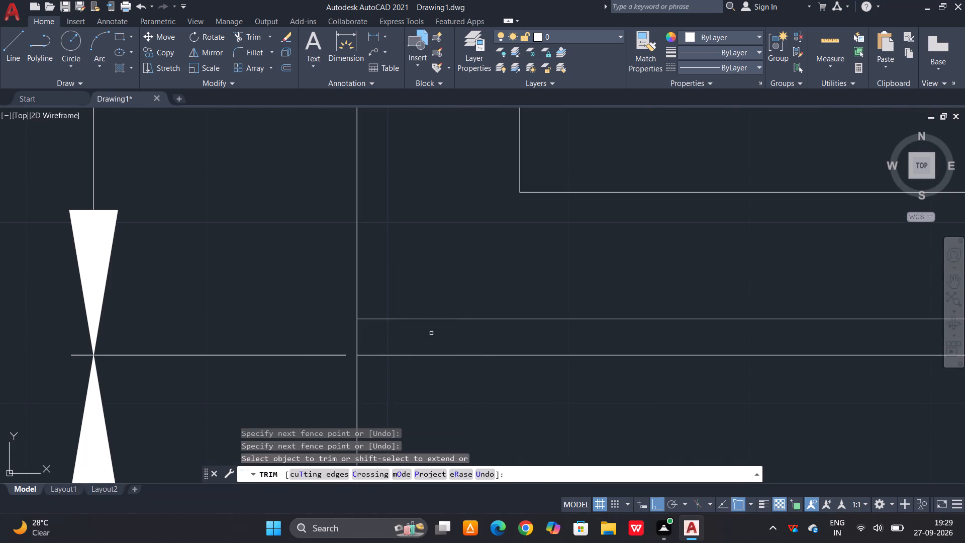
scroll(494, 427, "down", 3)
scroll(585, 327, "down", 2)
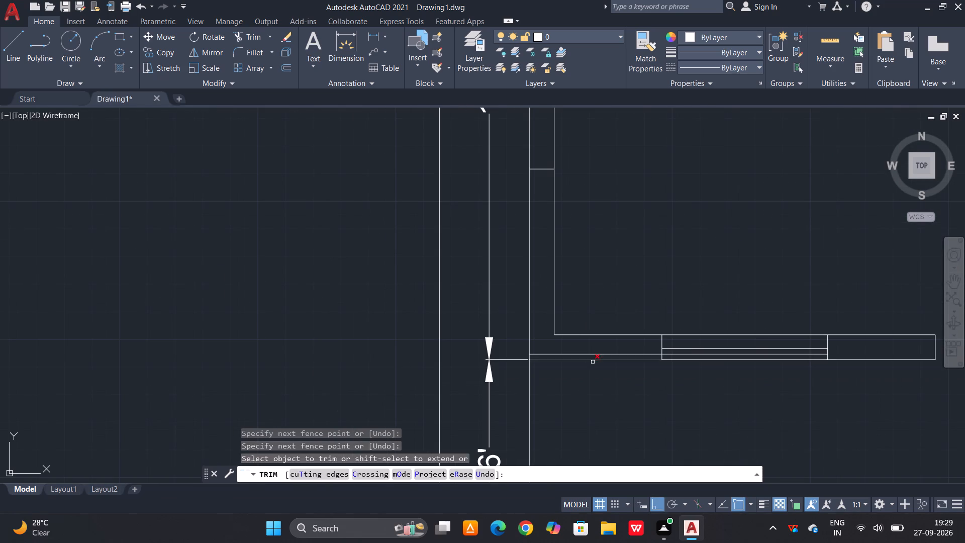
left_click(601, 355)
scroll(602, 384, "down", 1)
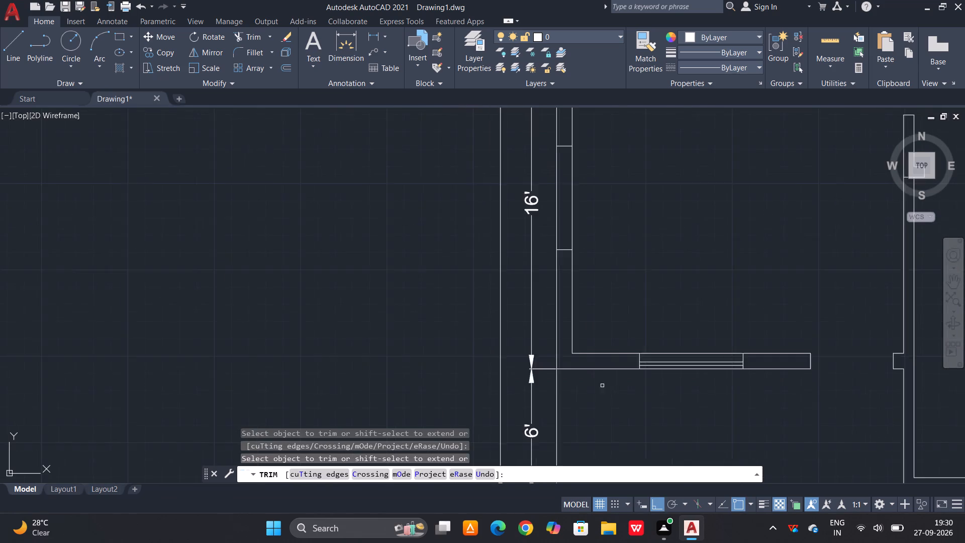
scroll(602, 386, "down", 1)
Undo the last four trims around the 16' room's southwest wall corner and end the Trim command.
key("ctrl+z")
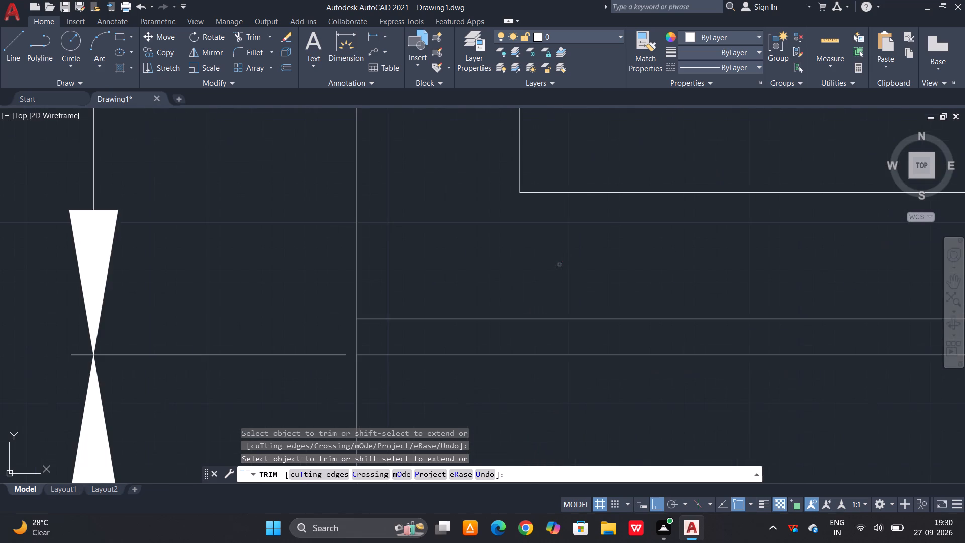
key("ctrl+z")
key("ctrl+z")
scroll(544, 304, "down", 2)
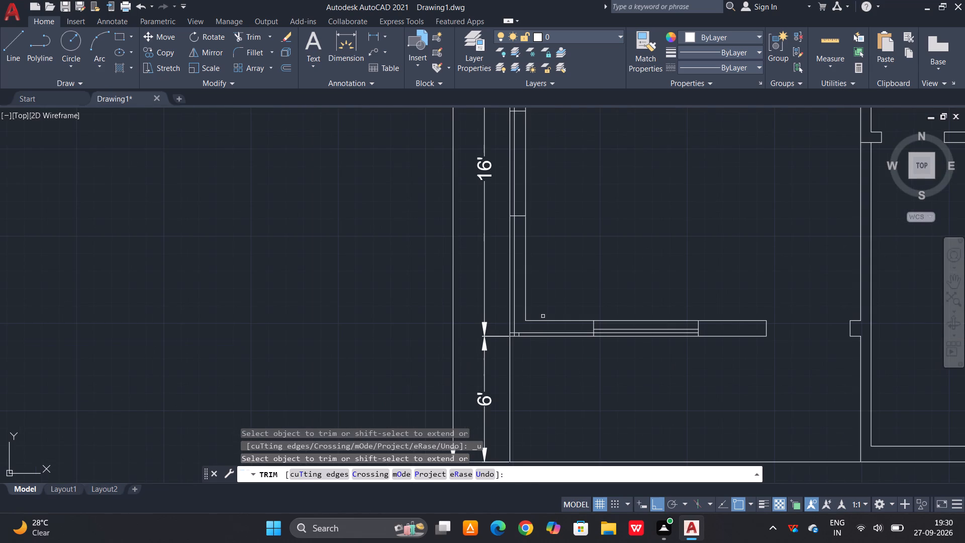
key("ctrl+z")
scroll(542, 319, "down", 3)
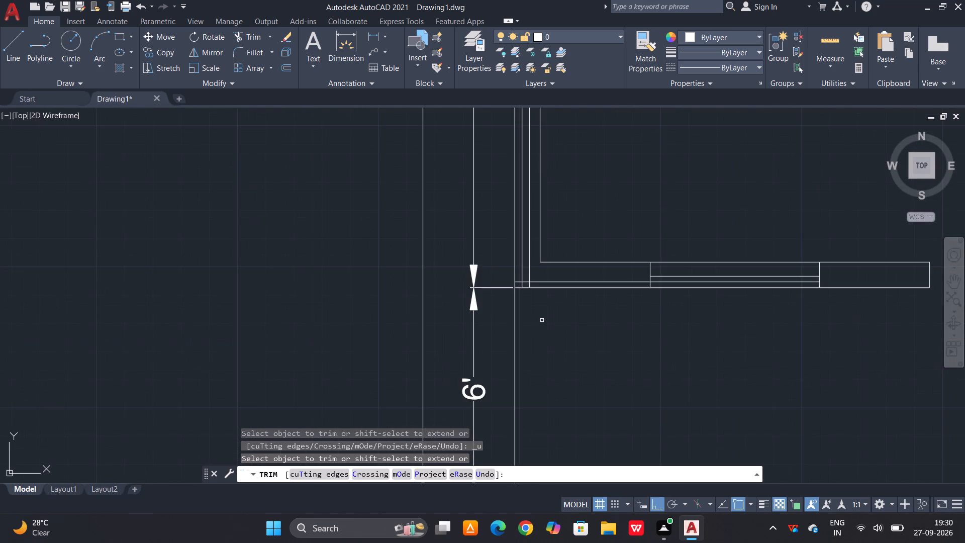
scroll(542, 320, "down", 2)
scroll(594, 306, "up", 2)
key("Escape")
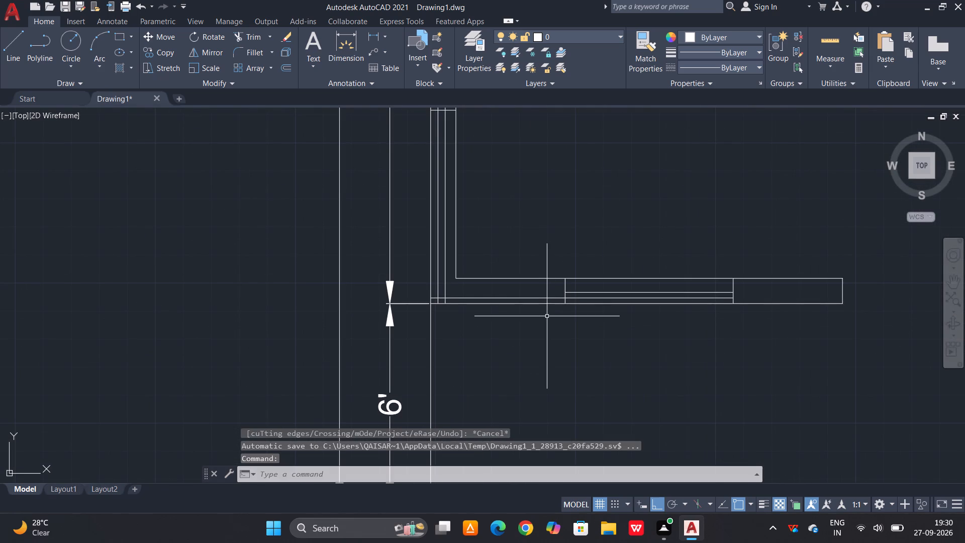
Trim the offset line in the 16' room's south wall from its window west to the outer wall face.
type("tr")
key("space")
key("space")
left_click(519, 298)
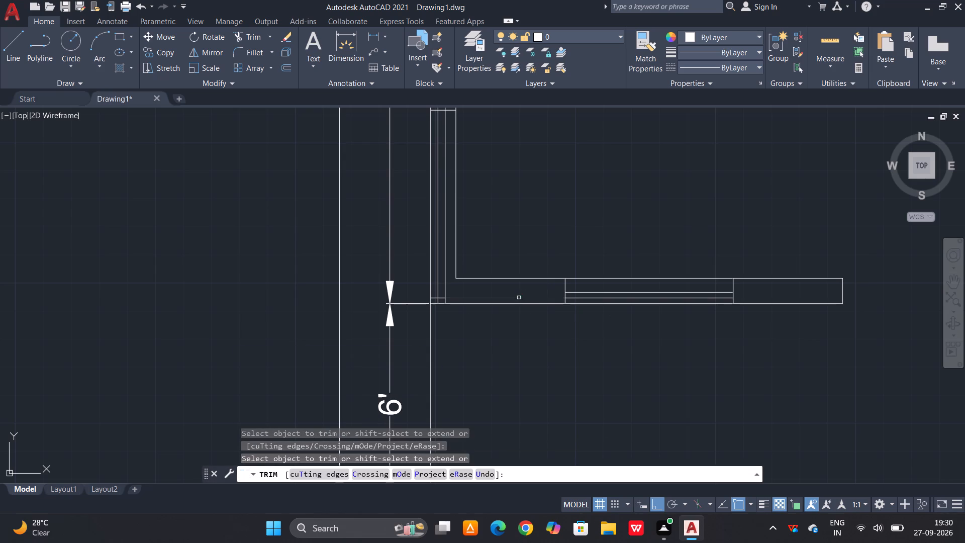
scroll(440, 300, "up", 3)
left_click(441, 282)
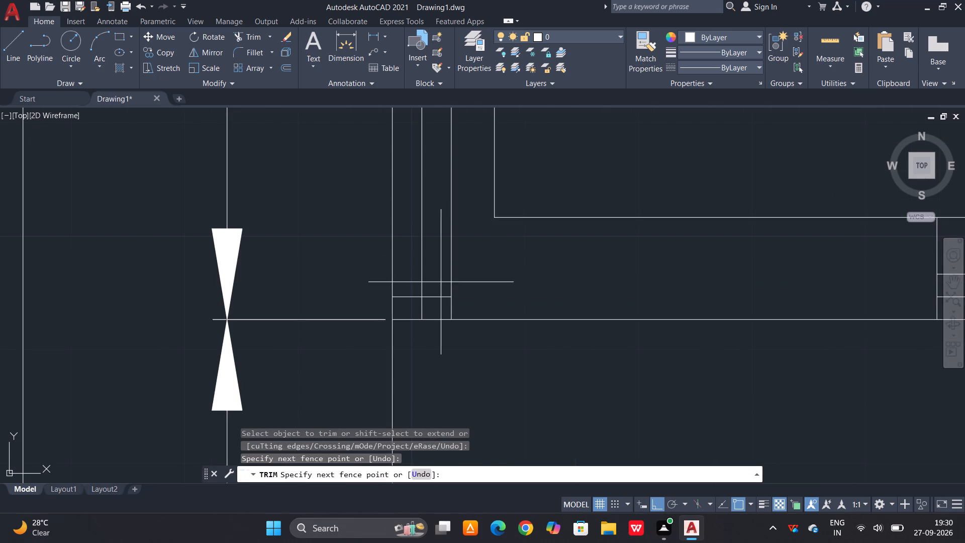
left_click(435, 305)
left_click(412, 295)
scroll(416, 309, "down", 3)
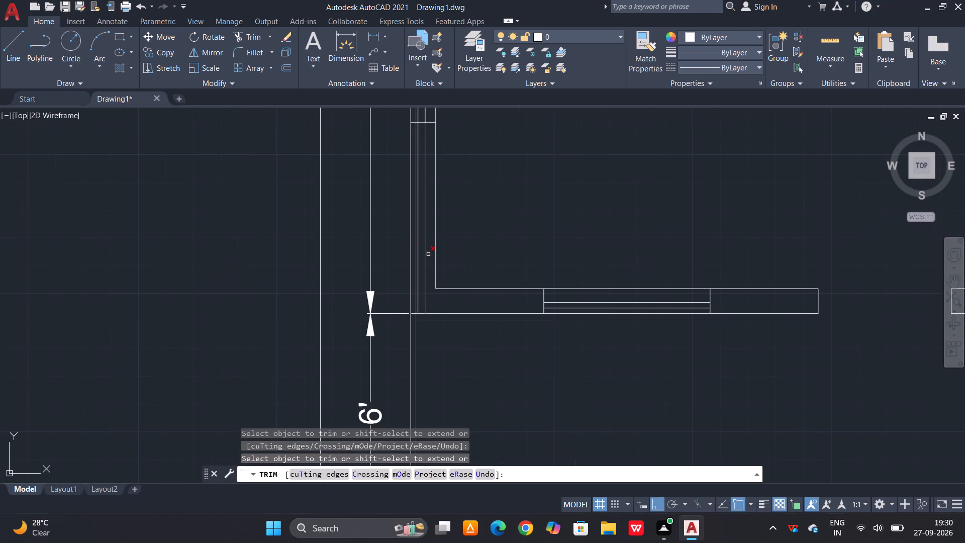
Trim the two west wall offset lines below and above the window along the 16' span.
left_click(424, 176)
left_click(418, 170)
scroll(458, 444, "down", 3)
scroll(468, 400, "down", 2)
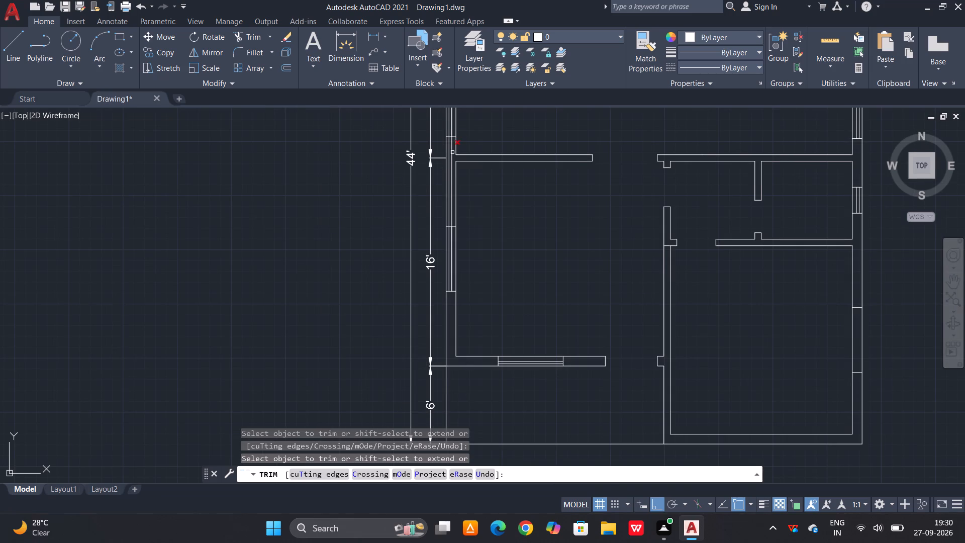
scroll(457, 142, "up", 1)
left_click(443, 157)
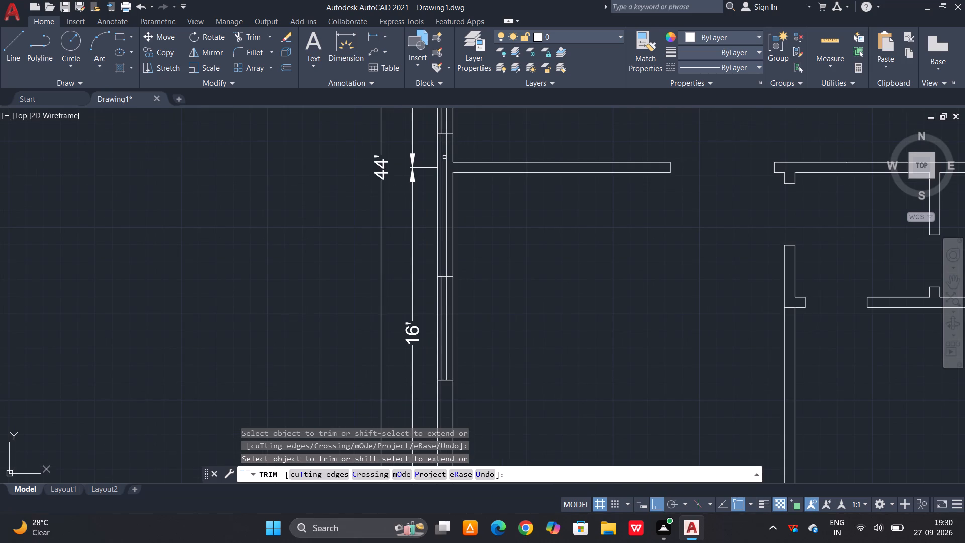
left_click(448, 157)
Trim the two west wall offset lines between the two large windows along the 22' span.
scroll(481, 466, "down", 2)
scroll(498, 385, "down", 3)
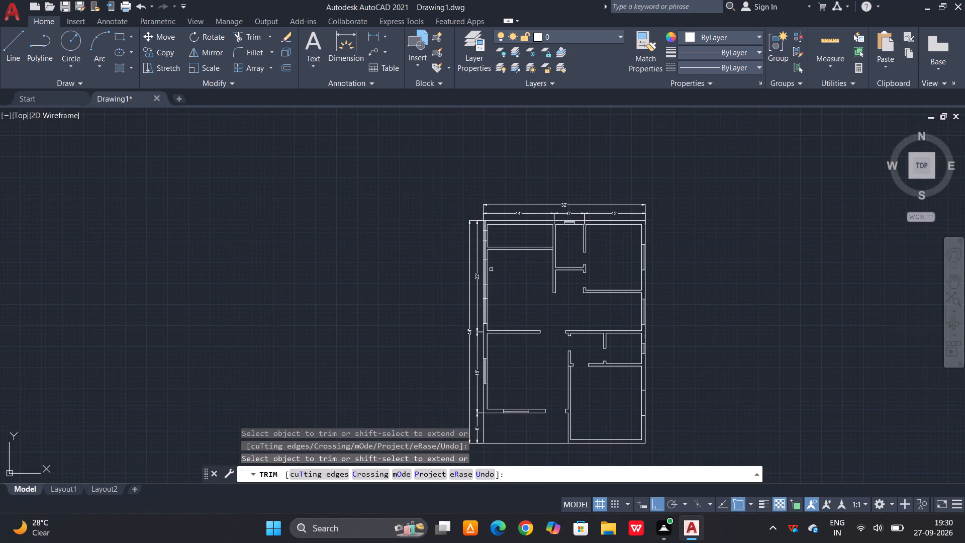
scroll(483, 260, "up", 3)
scroll(483, 333, "up", 3)
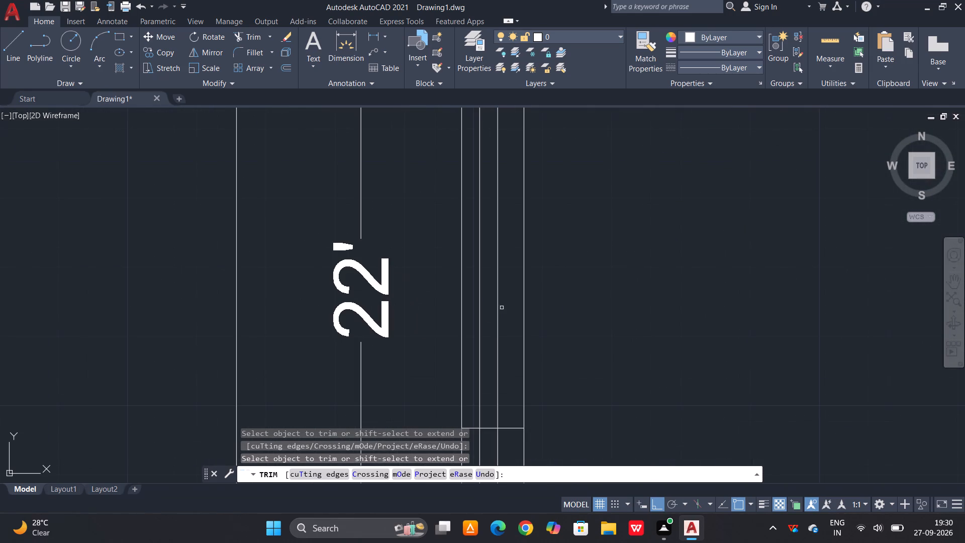
scroll(503, 304, "down", 3)
left_click(499, 361)
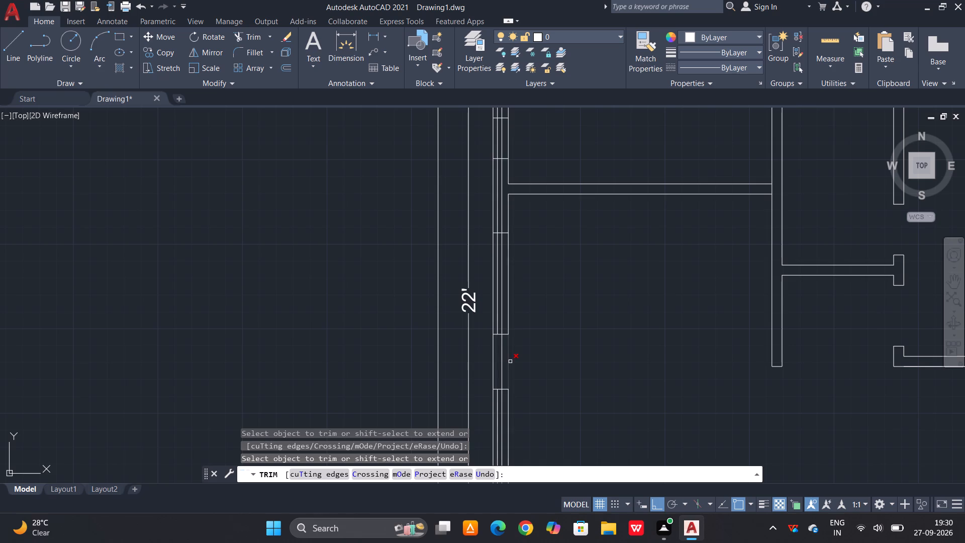
left_click(501, 358)
scroll(529, 309, "down", 3)
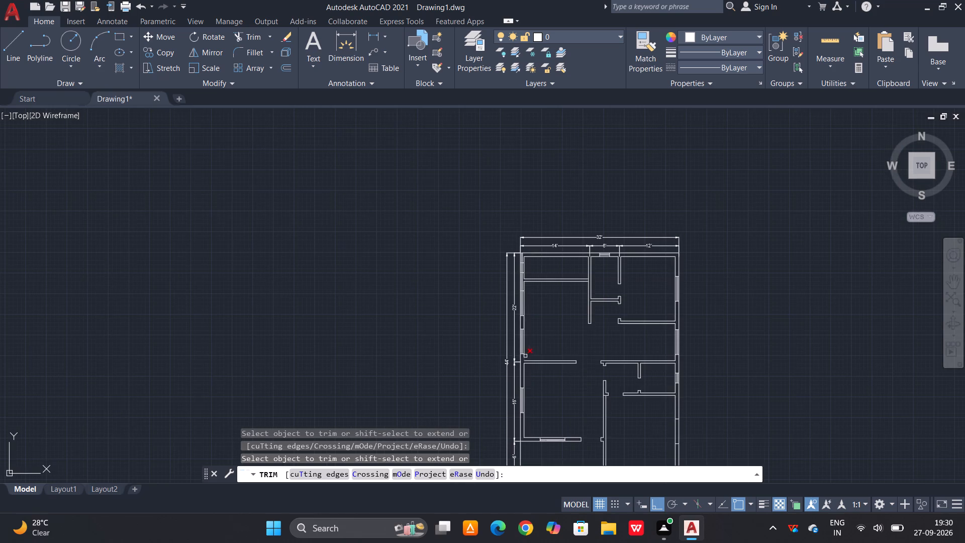
Trim the west wall offset lines between the small north window and the large window below it, and above the small window.
scroll(522, 358, "up", 3)
scroll(543, 340, "down", 2)
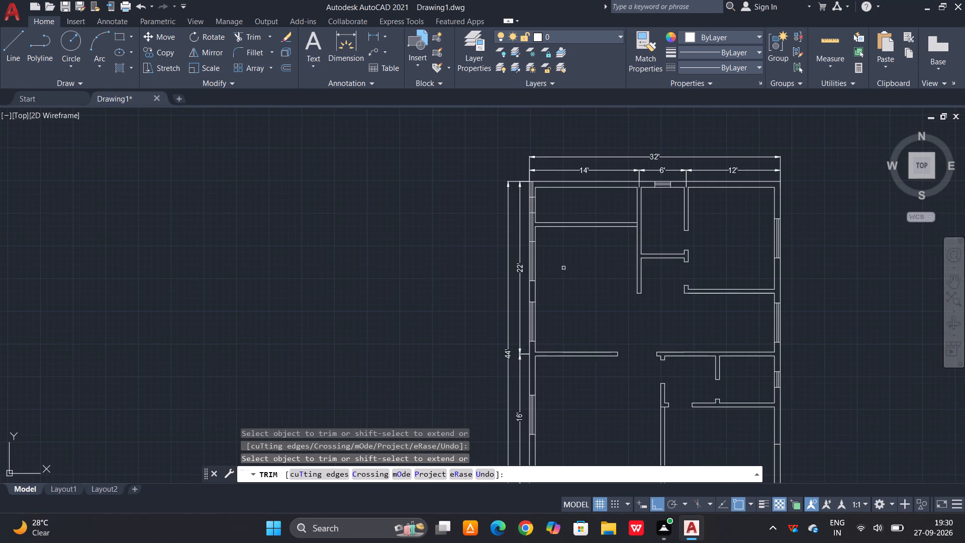
scroll(537, 224, "up", 3)
left_click(511, 233)
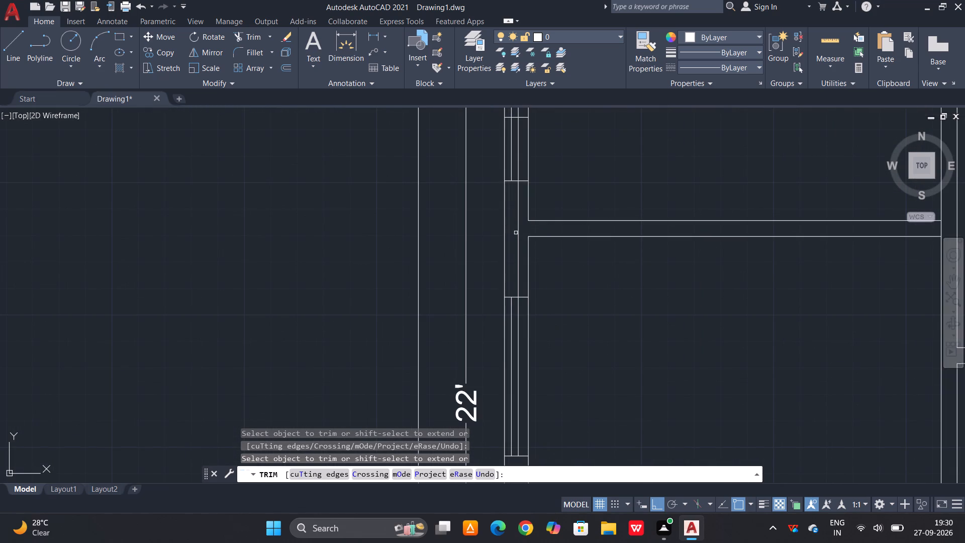
left_click(516, 233)
left_click(521, 238)
scroll(515, 269, "down", 3)
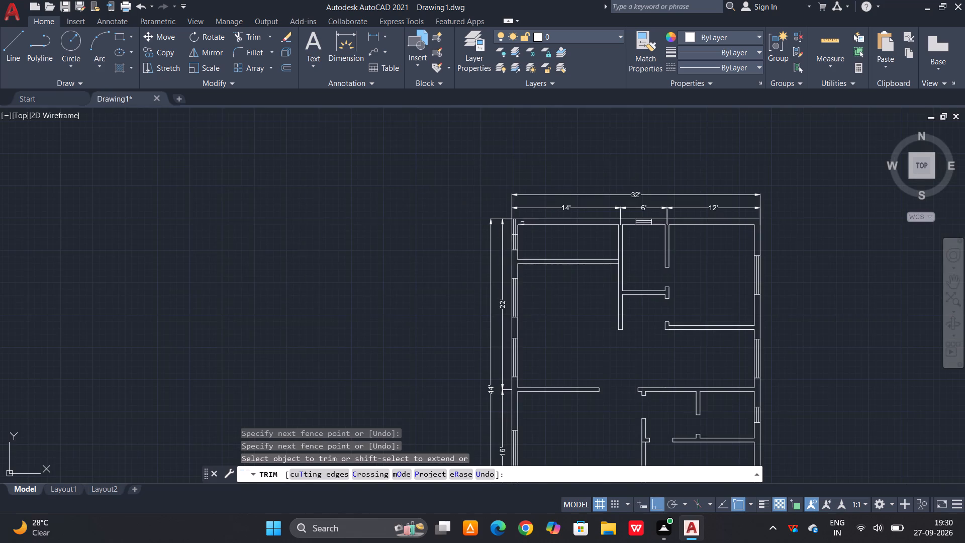
scroll(514, 226, "up", 3)
left_click(515, 231)
left_click(523, 227)
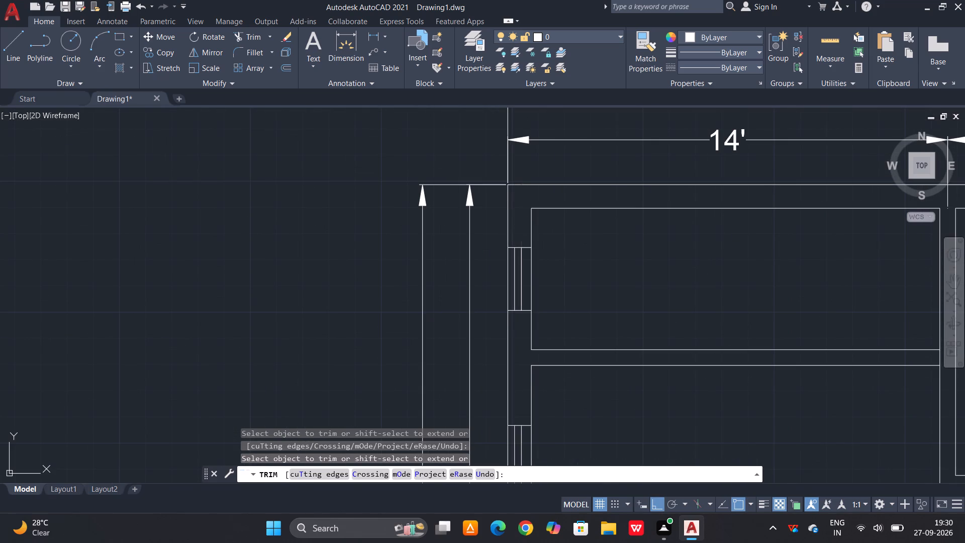
scroll(506, 198, "down", 4)
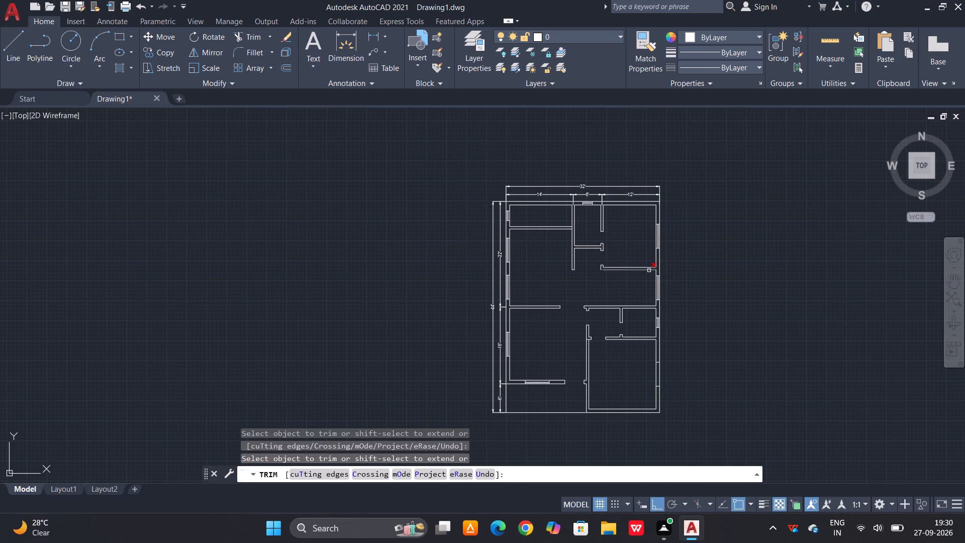
key("Escape")
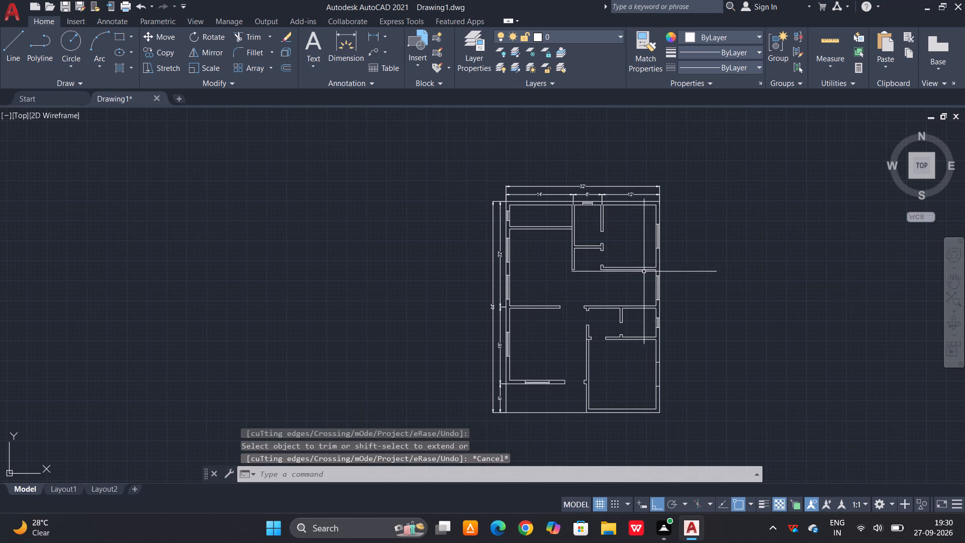
Offset the west face of the partition at the east end of the 14' span 6" to the west.
scroll(603, 275, "up", 2)
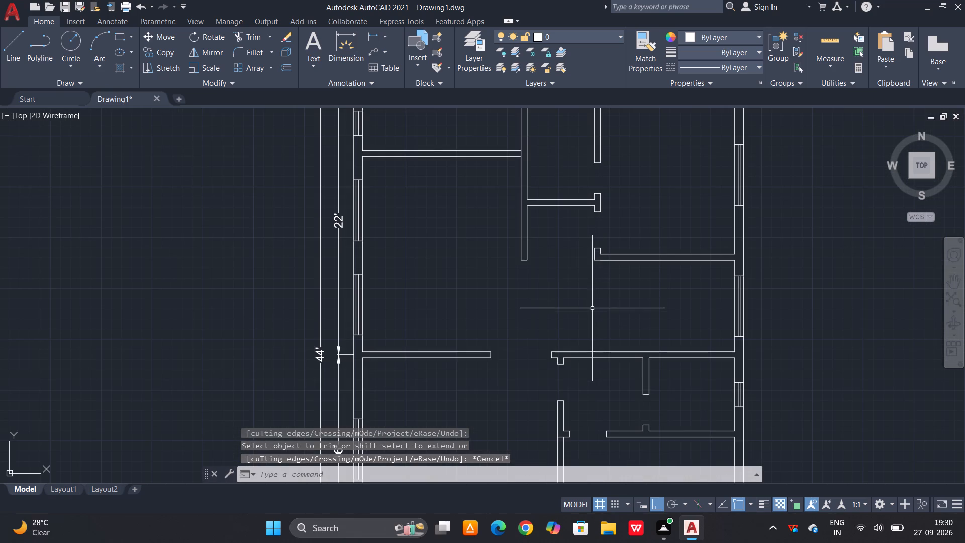
key("Escape")
type("o 6\"")
key("space")
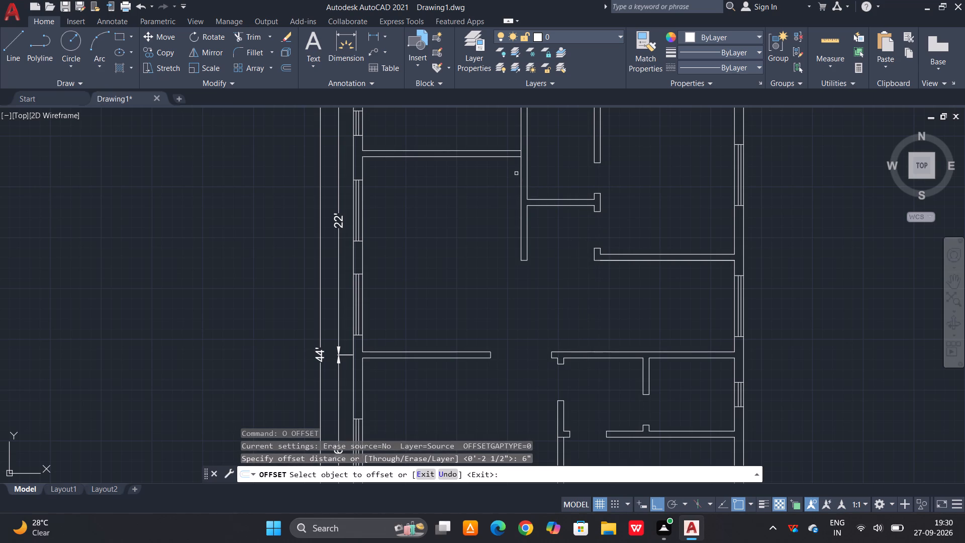
left_click(520, 174)
left_click(477, 179)
scroll(517, 140, "up", 2)
key("Escape")
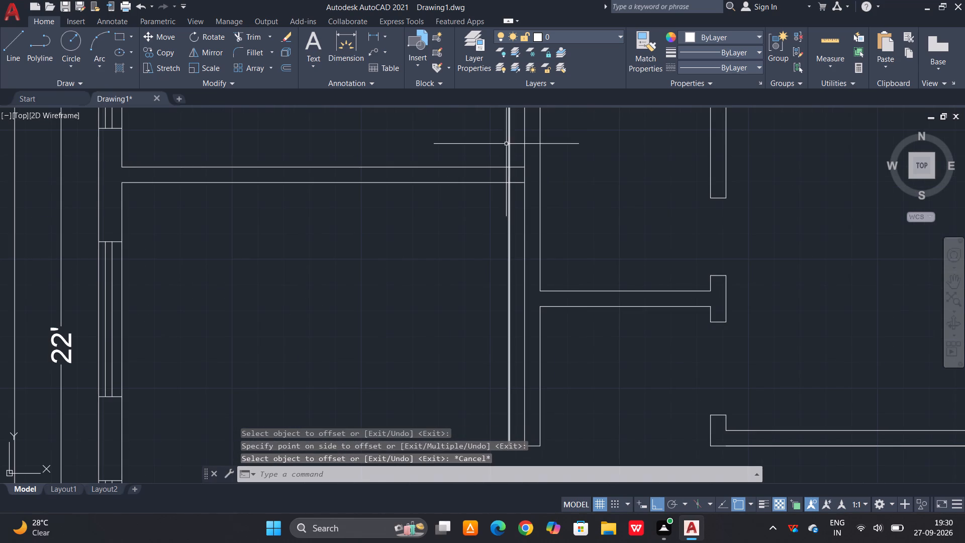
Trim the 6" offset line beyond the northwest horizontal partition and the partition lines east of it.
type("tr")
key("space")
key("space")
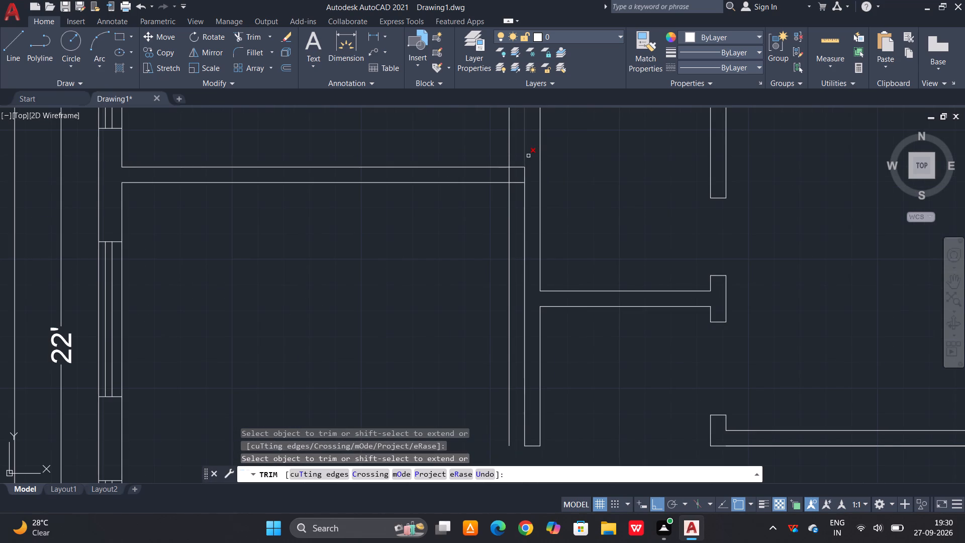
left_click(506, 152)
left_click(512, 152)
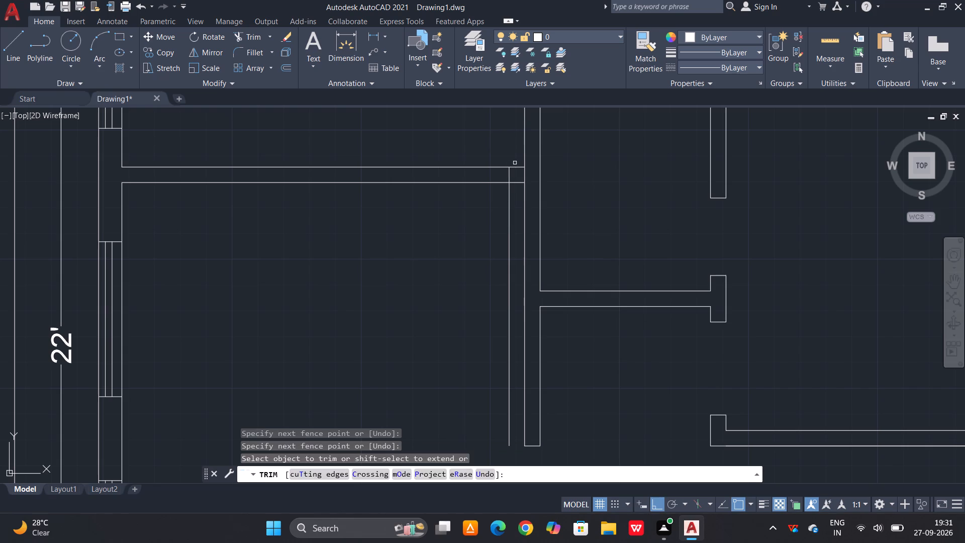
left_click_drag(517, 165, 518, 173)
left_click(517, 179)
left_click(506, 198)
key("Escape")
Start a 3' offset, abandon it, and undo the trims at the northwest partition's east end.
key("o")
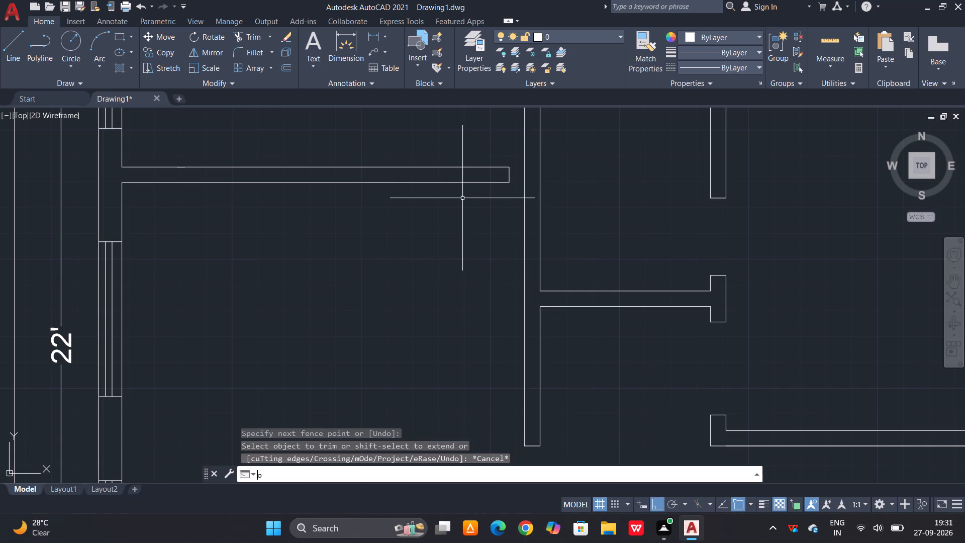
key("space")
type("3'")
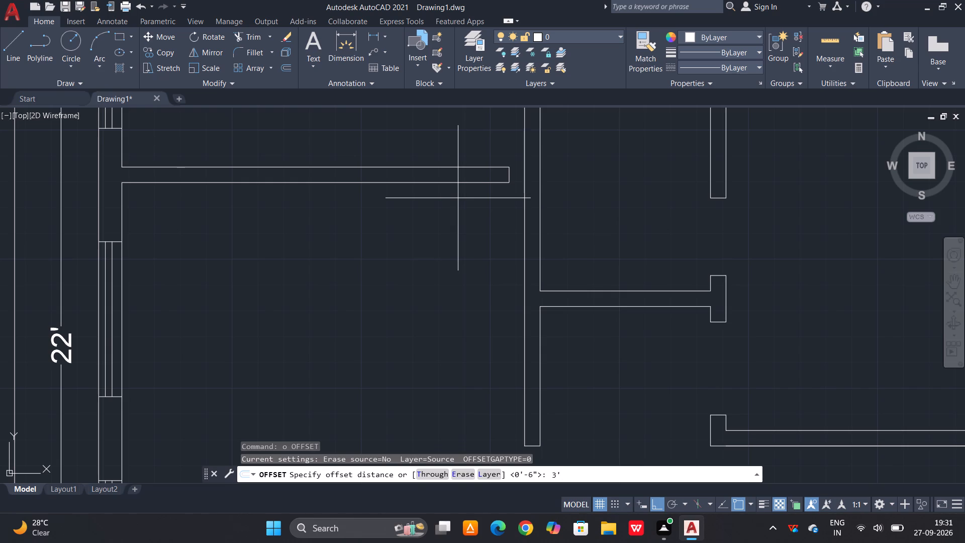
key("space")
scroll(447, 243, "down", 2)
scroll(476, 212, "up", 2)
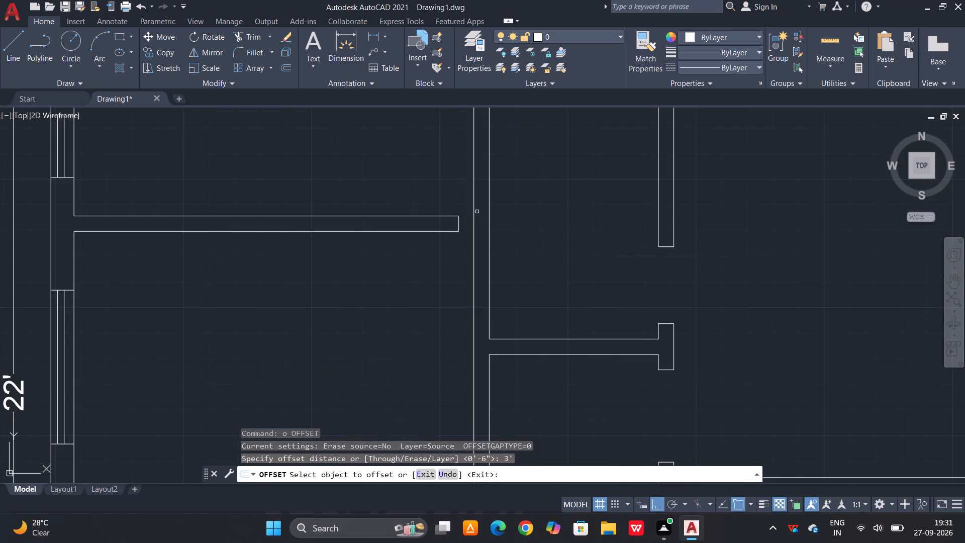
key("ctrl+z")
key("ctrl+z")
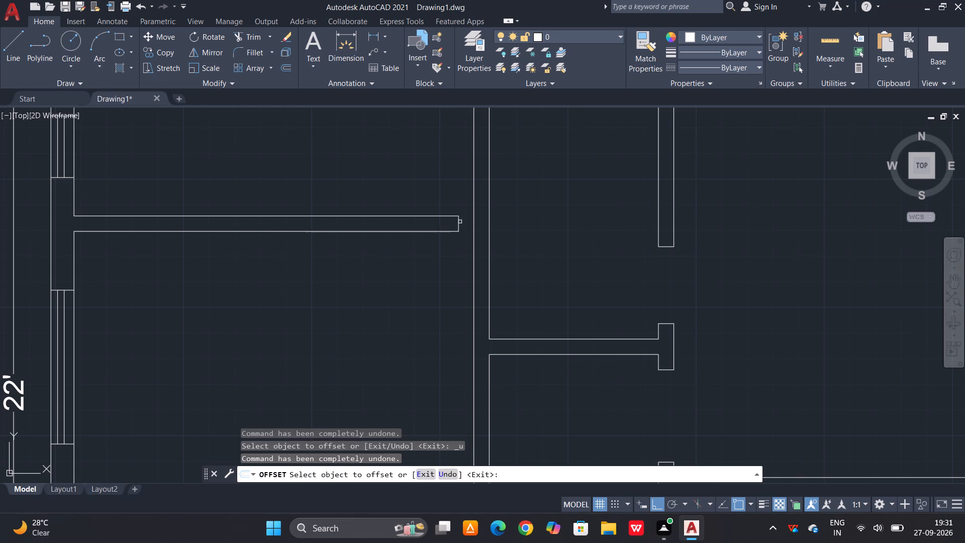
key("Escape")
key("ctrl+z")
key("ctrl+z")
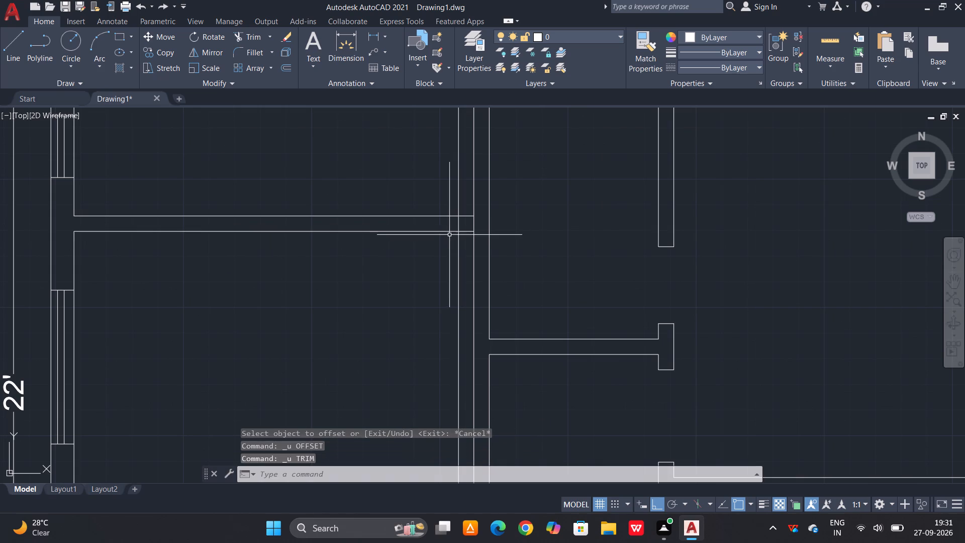
Trim the offset line to a jamb inside the northwest horizontal partition and clear the wall face line at the partition junction.
key("Escape")
type("tr")
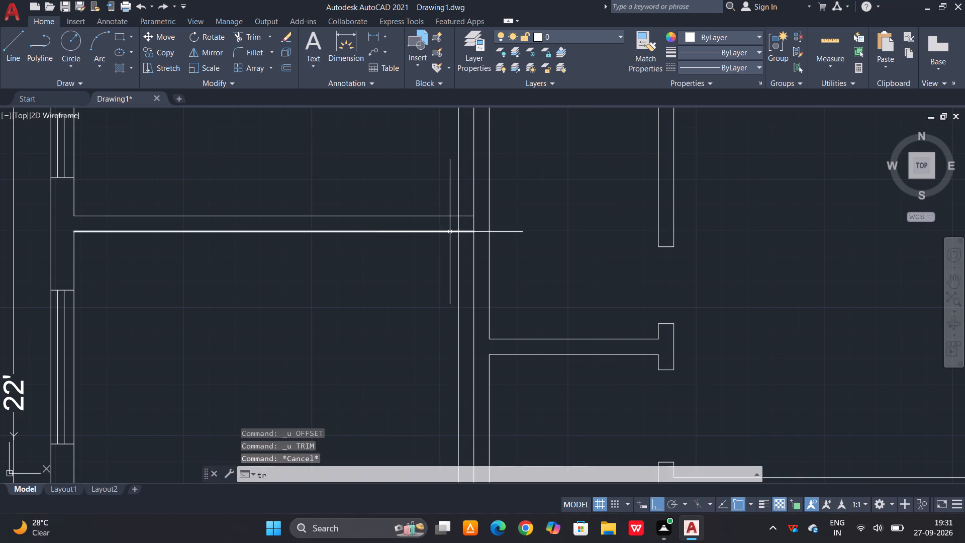
key("space")
key("space")
left_click(460, 198)
left_click(461, 280)
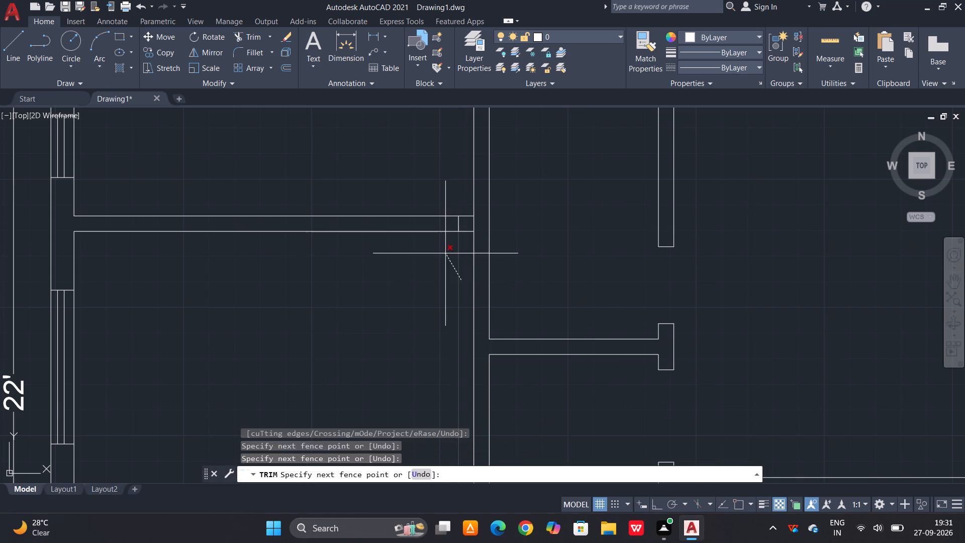
left_click(445, 253)
scroll(468, 227, "up", 3)
left_click_drag(478, 224, 485, 224)
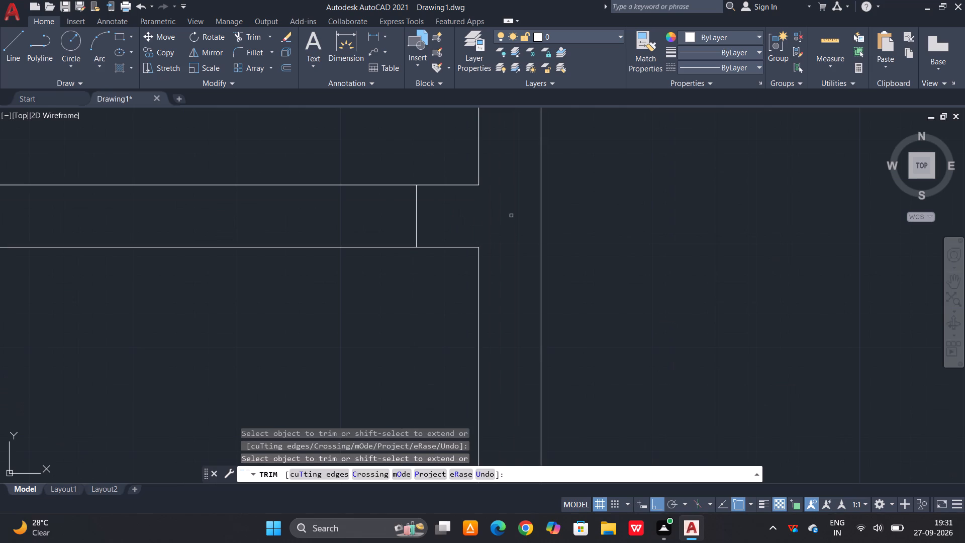
key("Escape")
Offset the door jamb line in the northwest horizontal partition 3' to the west.
type("o 3")
key("apostrophe")
key("space")
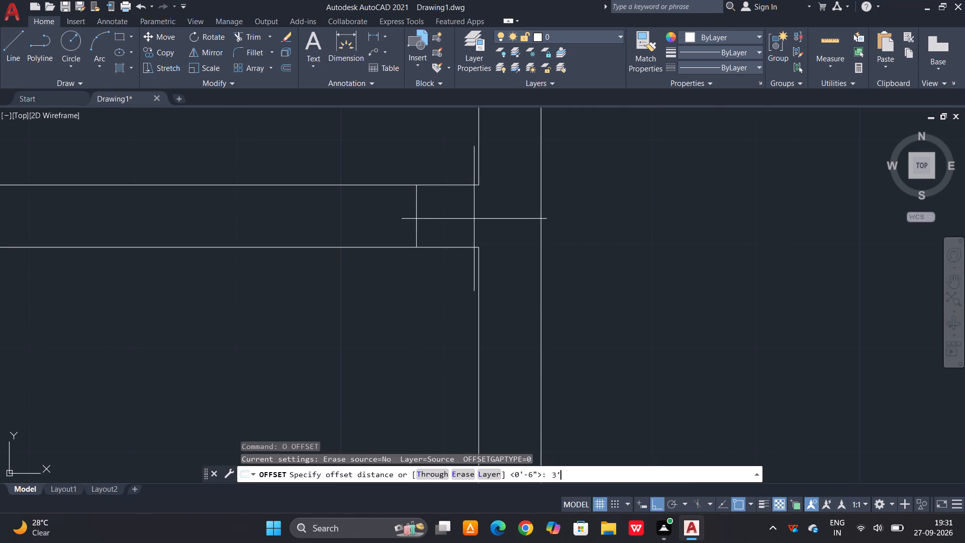
left_click(416, 223)
left_click(264, 223)
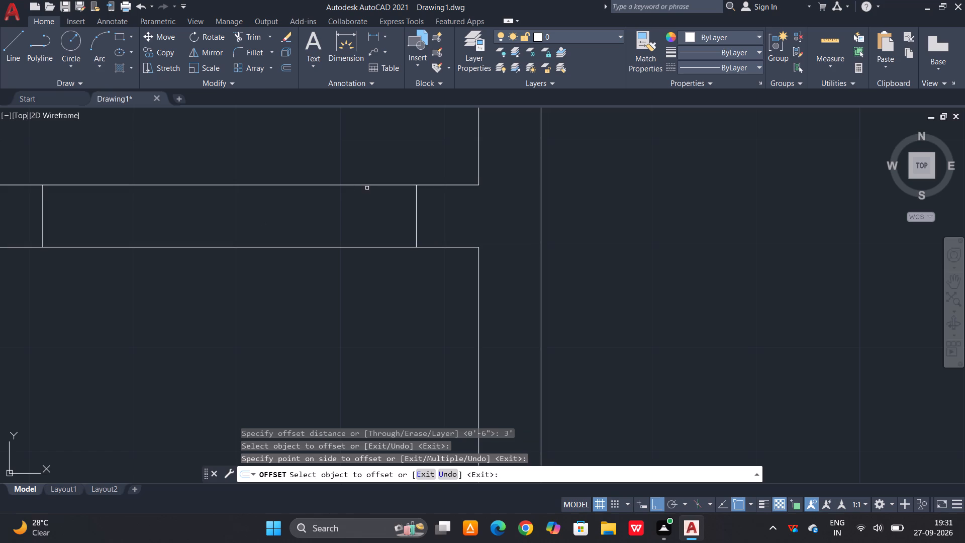
key("Escape")
Trim both northwest partition lines between the two jamb lines to open the 3' doorway.
type("tr")
key("space")
key("space")
left_click_drag(363, 172, 363, 171)
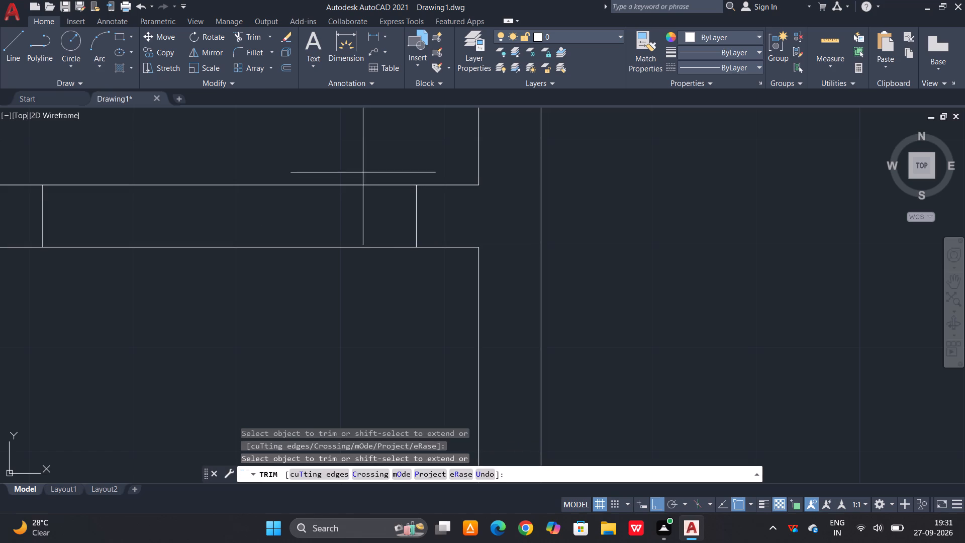
left_click_drag(363, 171, 361, 180)
left_click(312, 274)
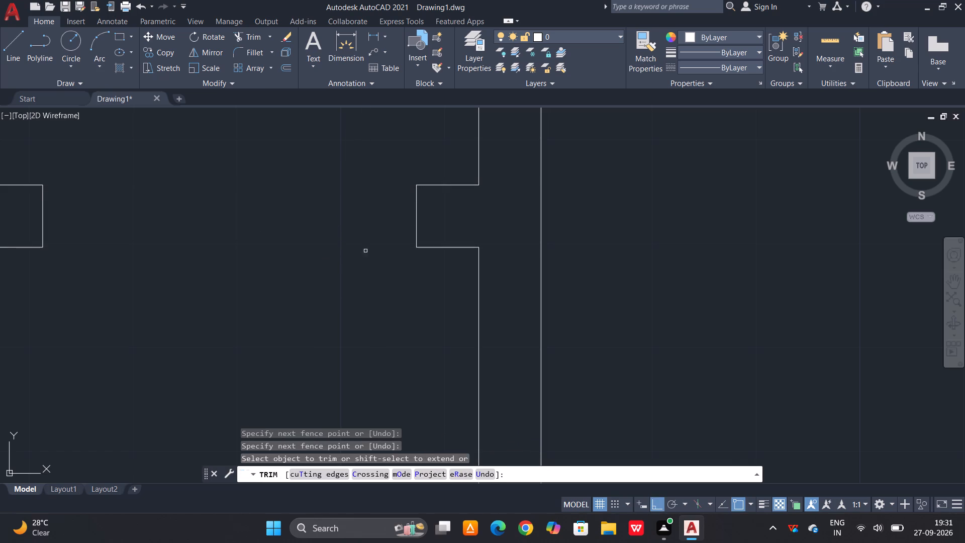
scroll(372, 248, "down", 2)
scroll(467, 254, "down", 4)
key("Escape")
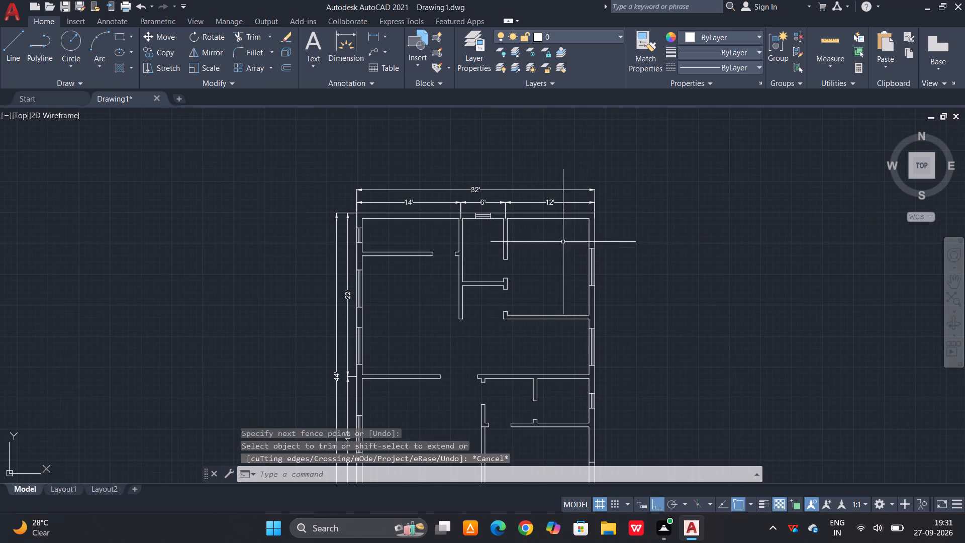
Insert the toilet_all_views block from the block libraries west of the floor plan.
middle_click_drag(549, 257, 545, 156)
scroll(528, 186, "down", 2)
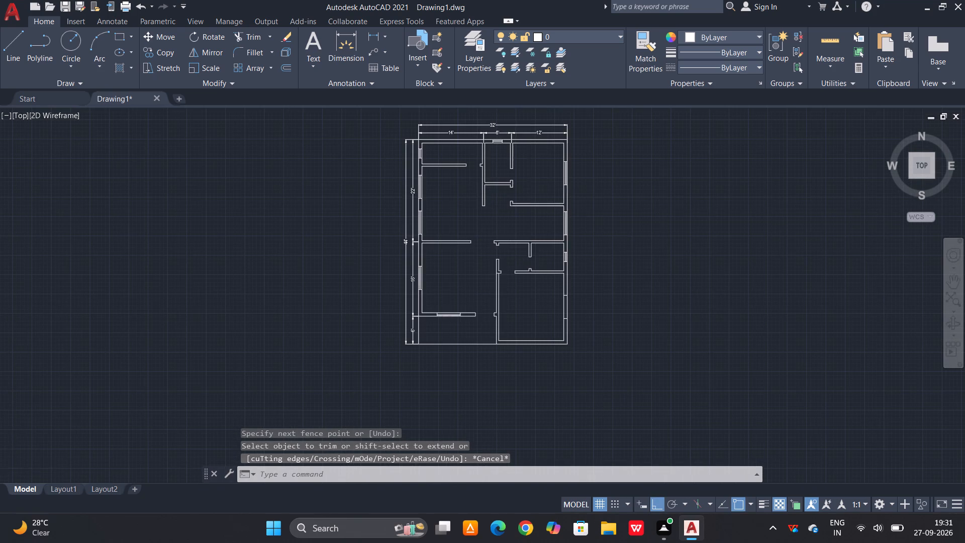
scroll(527, 197, "up", 2)
middle_click_drag(517, 224, 482, 226)
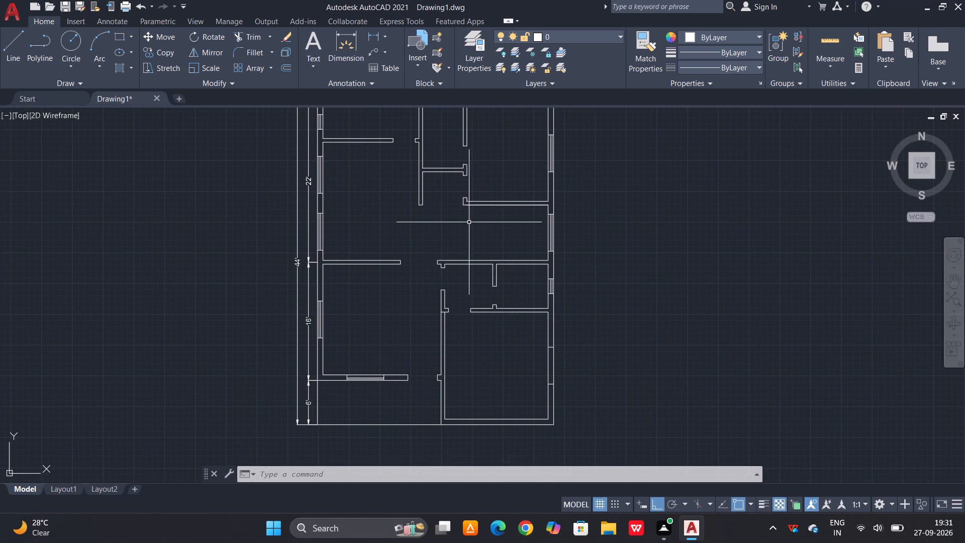
key("Escape")
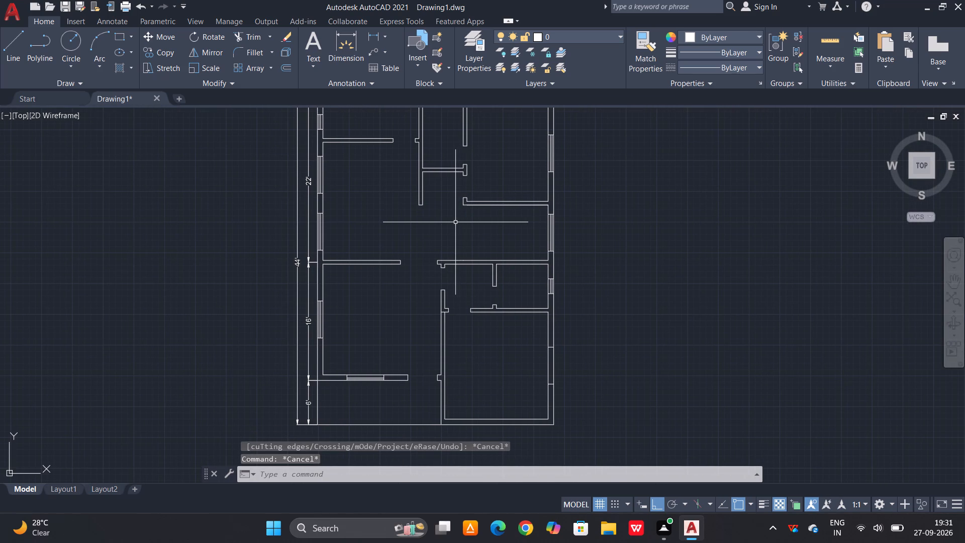
left_click(418, 67)
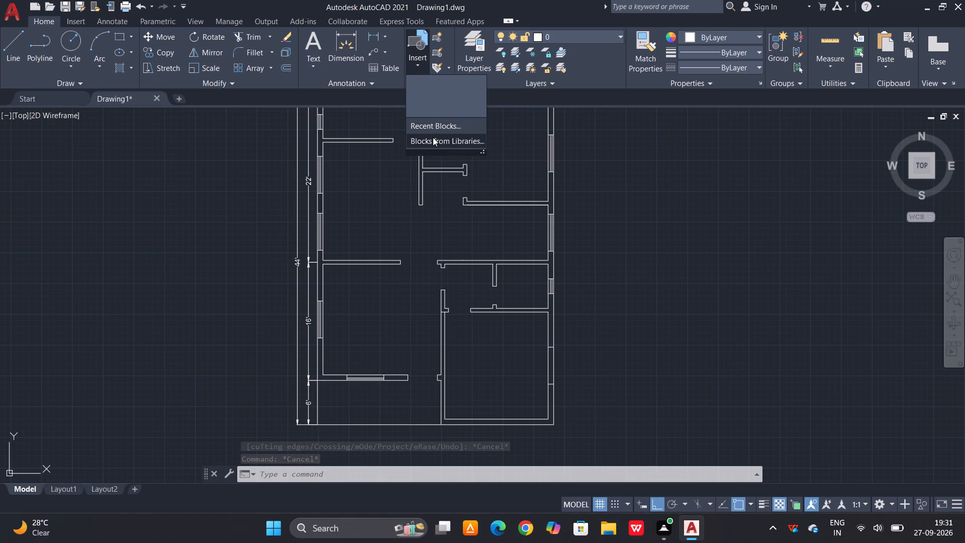
left_click(434, 146)
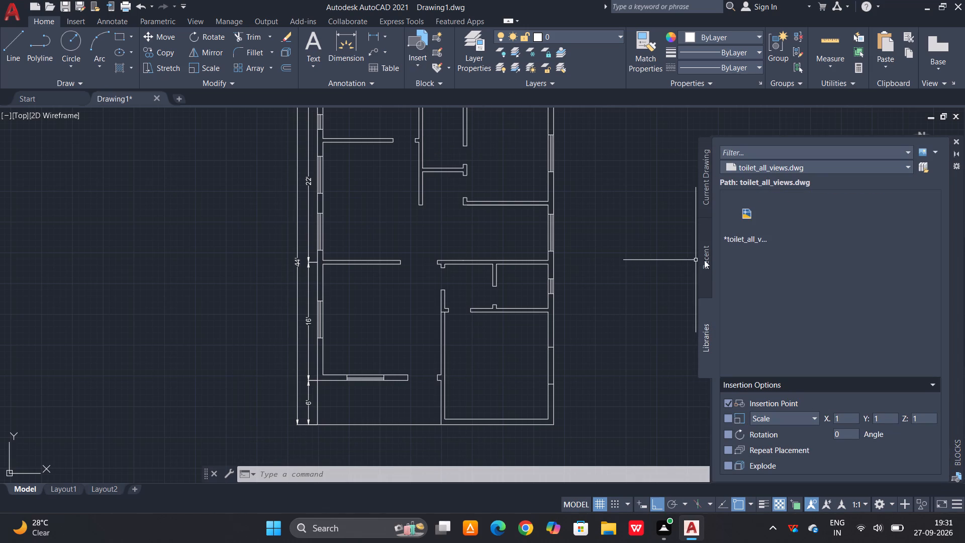
scroll(514, 247, "down", 1)
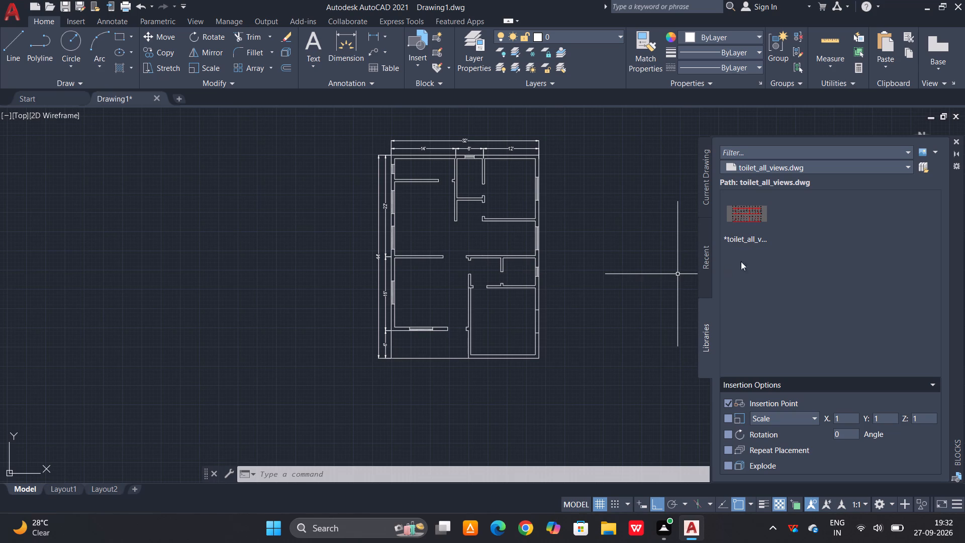
left_click(736, 222)
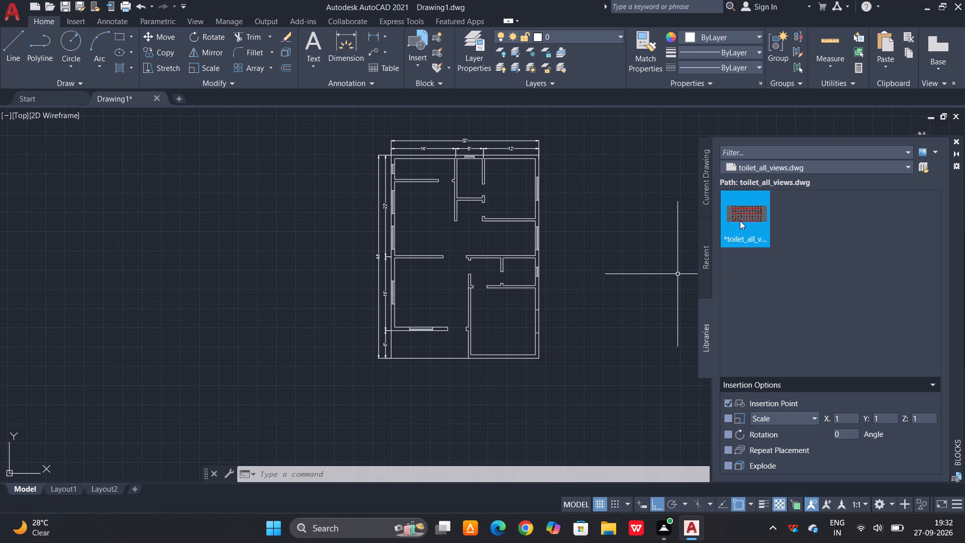
left_click_drag(740, 216, 255, 222)
Explode the inserted toilet_all_views block into separate objects.
scroll(272, 246, "down", 3)
scroll(322, 153, "up", 3)
scroll(232, 261, "up", 1)
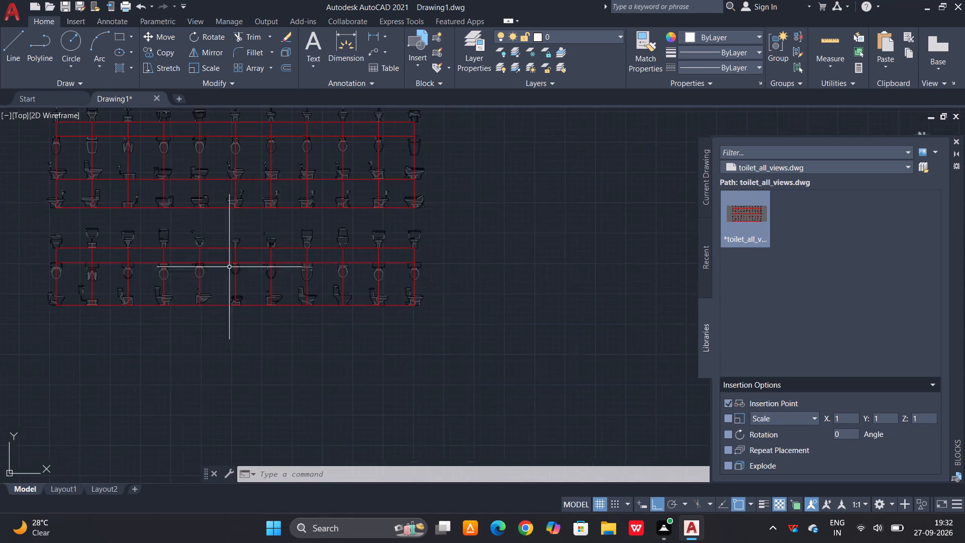
scroll(229, 267, "up", 2)
middle_click_drag(222, 290, 383, 311)
scroll(321, 270, "up", 2)
scroll(355, 229, "down", 1)
left_click(204, 248)
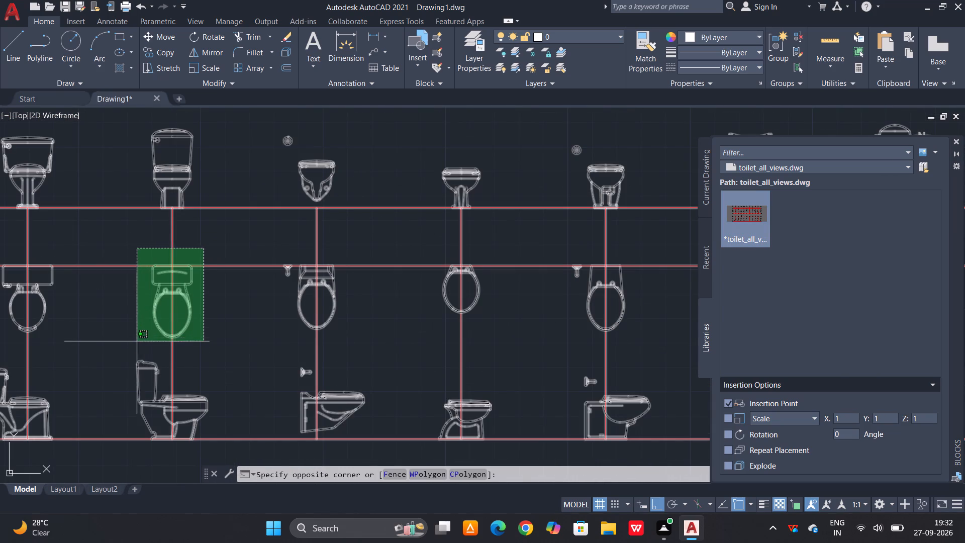
left_click(134, 348)
key("x")
key("space")
key("space")
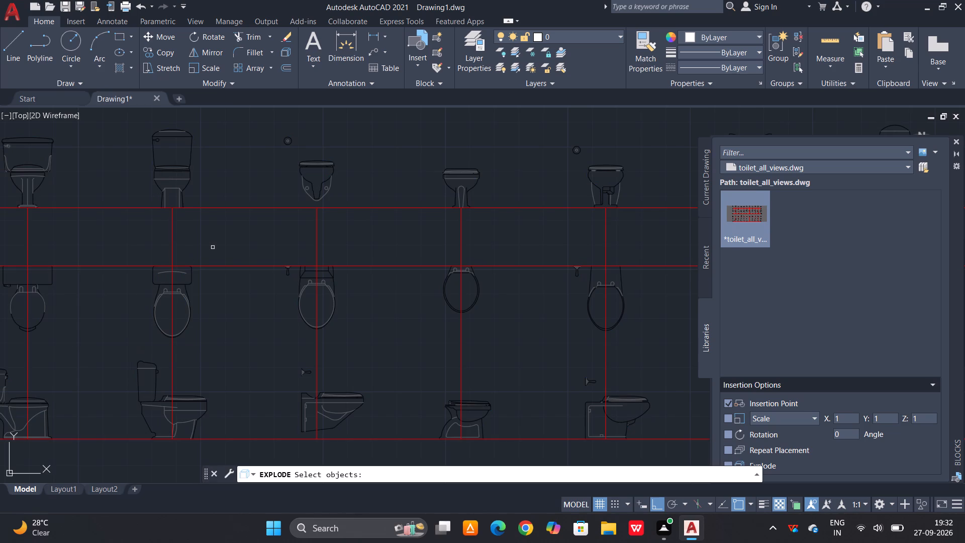
key("Escape")
Move a tank toilet's plan view, without the red reference lines, out of the fixture sheet to just north of the plan's 32' dimension.
left_click_drag(210, 249, 209, 260)
left_click(145, 343)
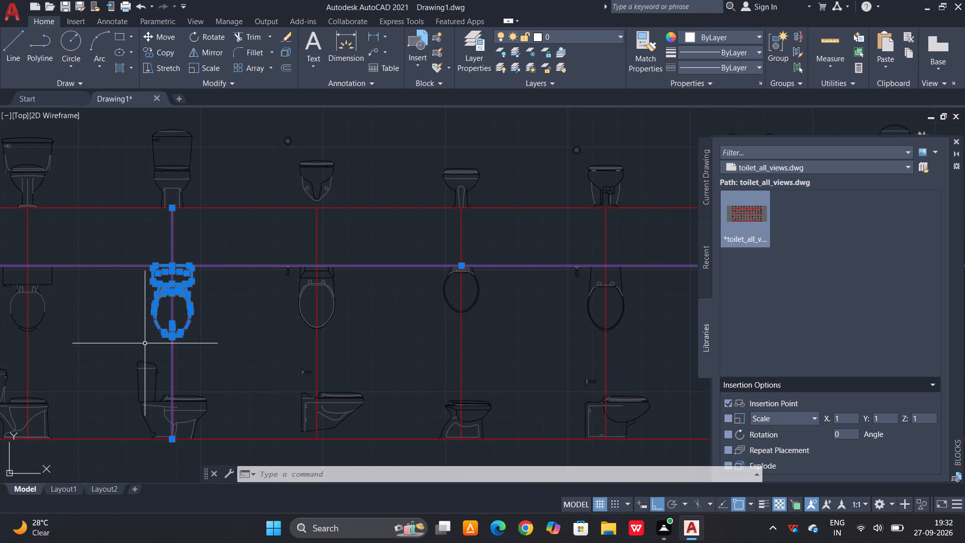
left_click_drag(213, 238, 199, 236, "shift")
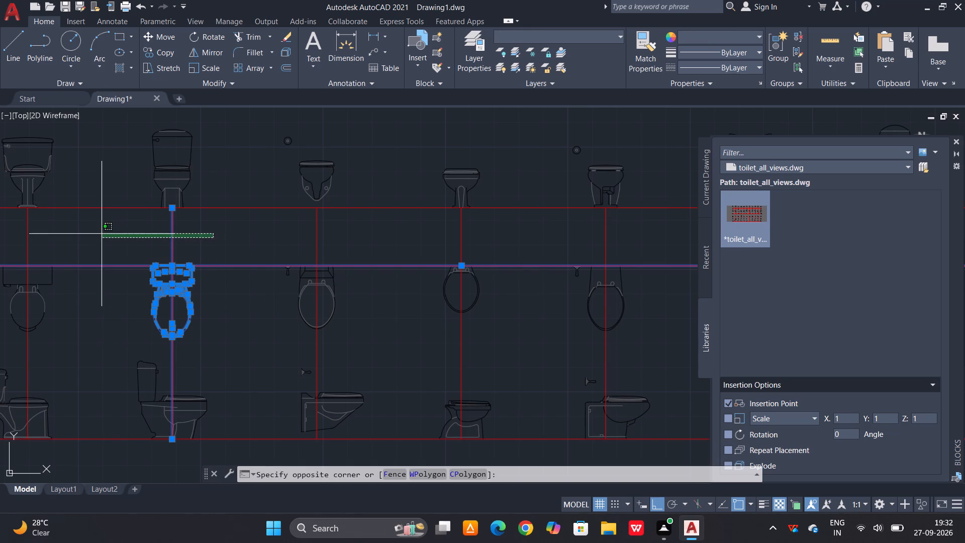
left_click(98, 234, "shift")
left_click_drag(282, 265, 277, 277, "shift")
key("m")
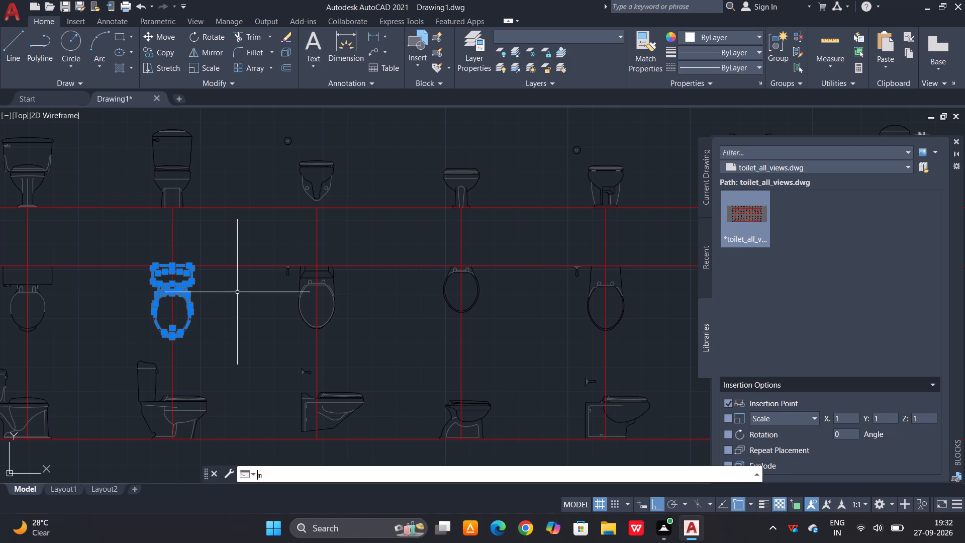
key("space")
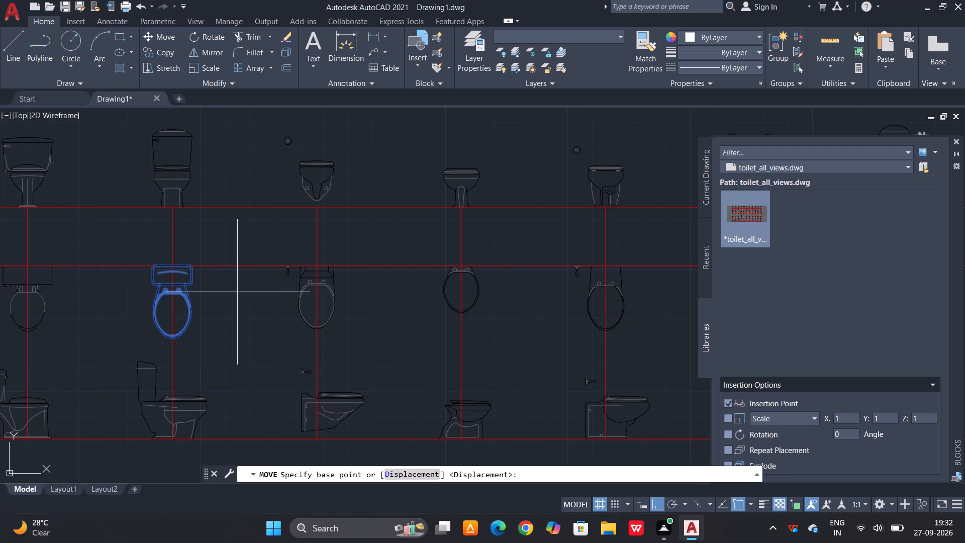
left_click(175, 266)
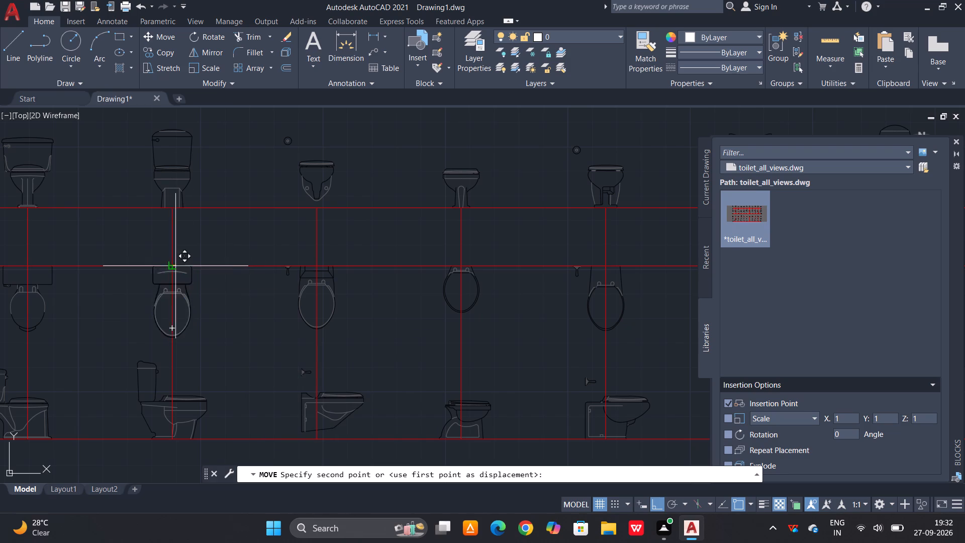
scroll(179, 218, "down", 7)
scroll(257, 295, "up", 3)
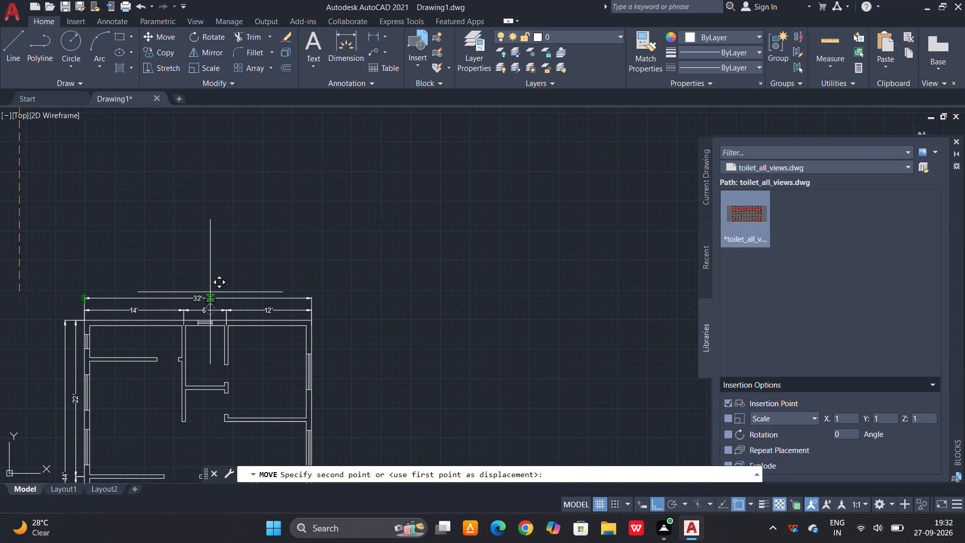
key("F8")
scroll(219, 277, "up", 2)
left_click(218, 262)
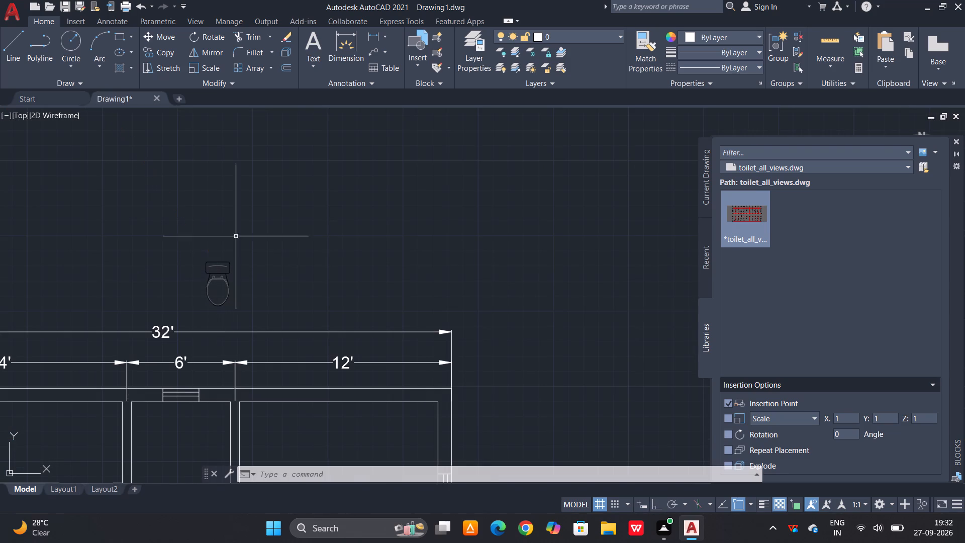
Set the colour of all the moved toilet's objects to ByBlock.
left_click_drag(246, 235, 245, 244)
left_click(194, 311)
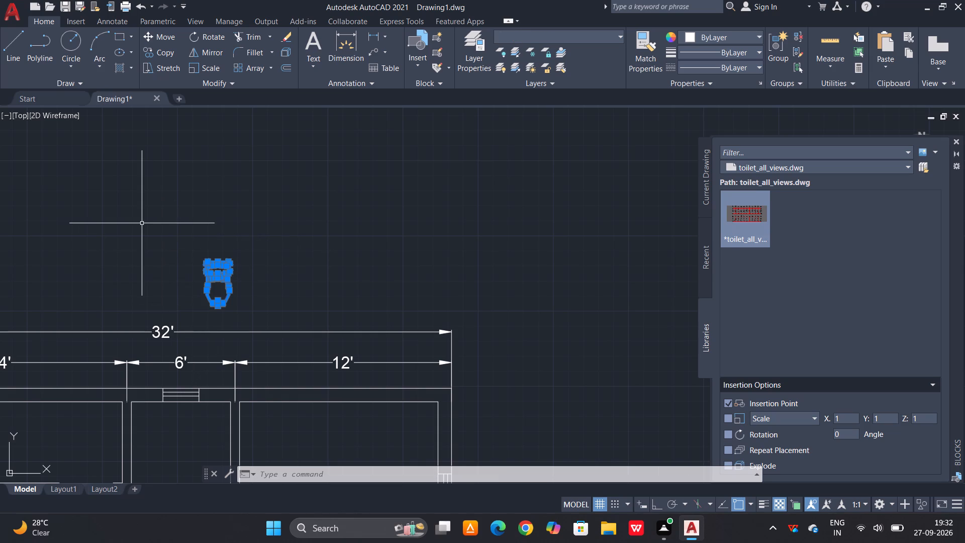
key("p")
type("rb")
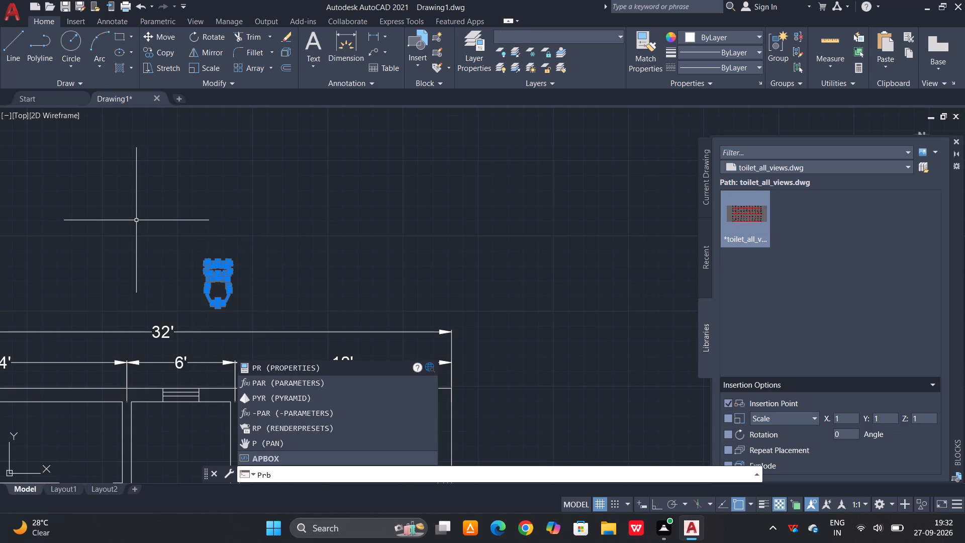
key("BackSpace")
key("space")
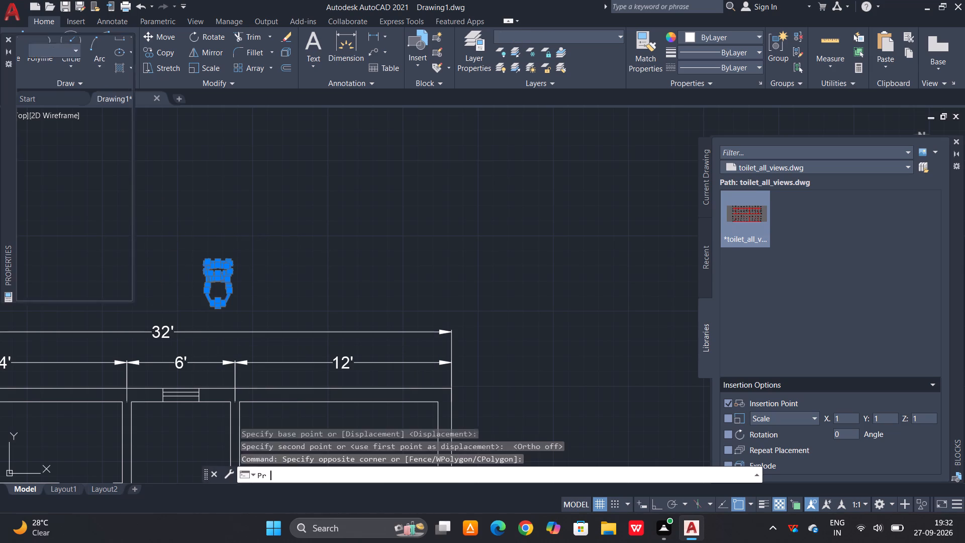
left_click(102, 78)
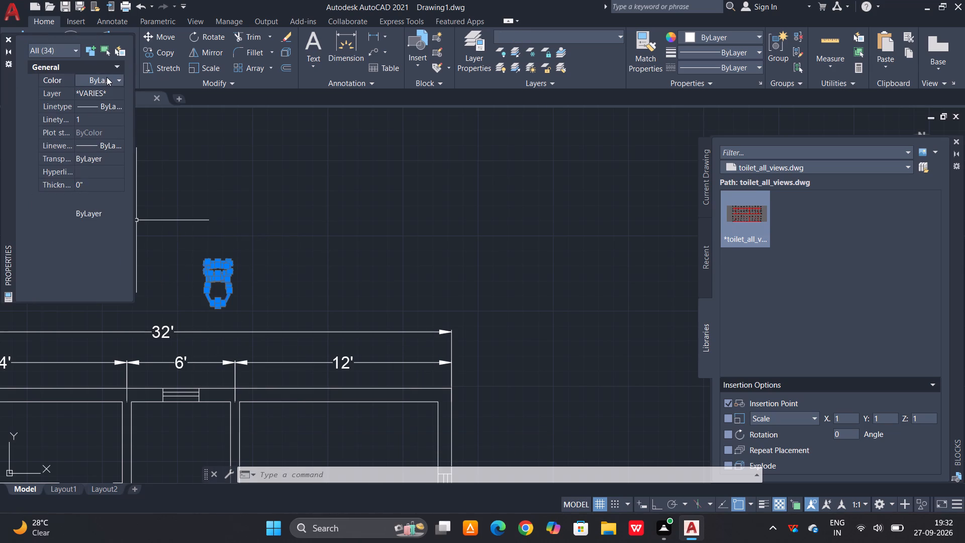
left_click(115, 80)
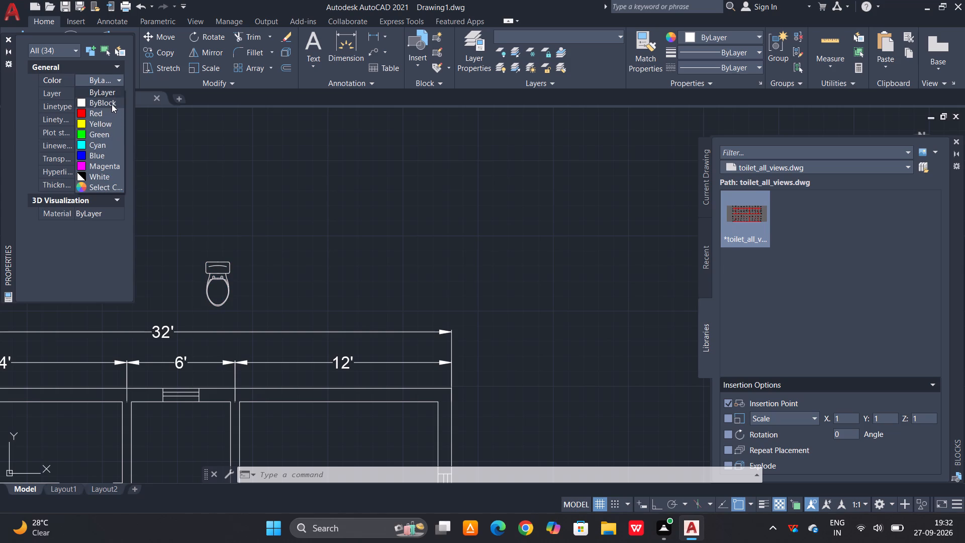
left_click(112, 104)
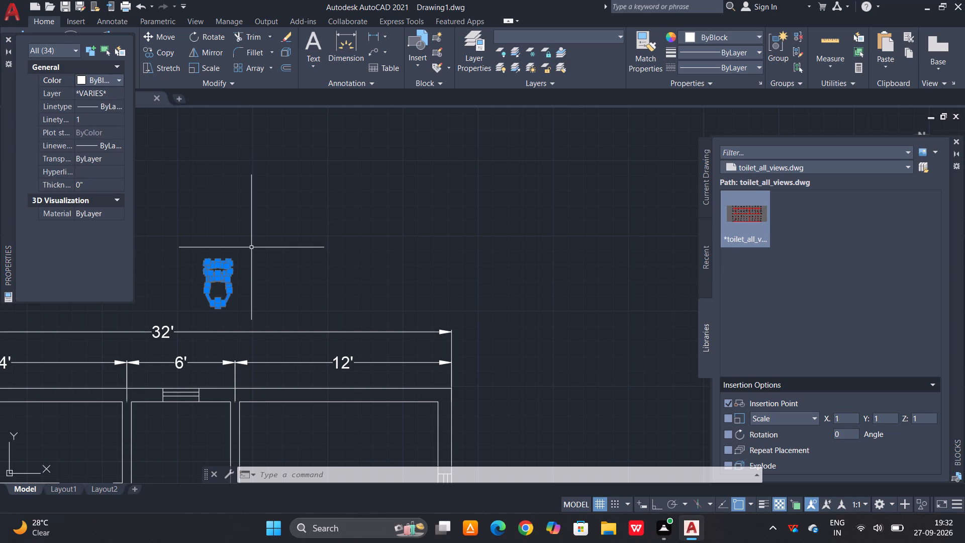
key("Escape")
Define the toilet objects as a block named pan, converting them to the block in place.
left_click(248, 238)
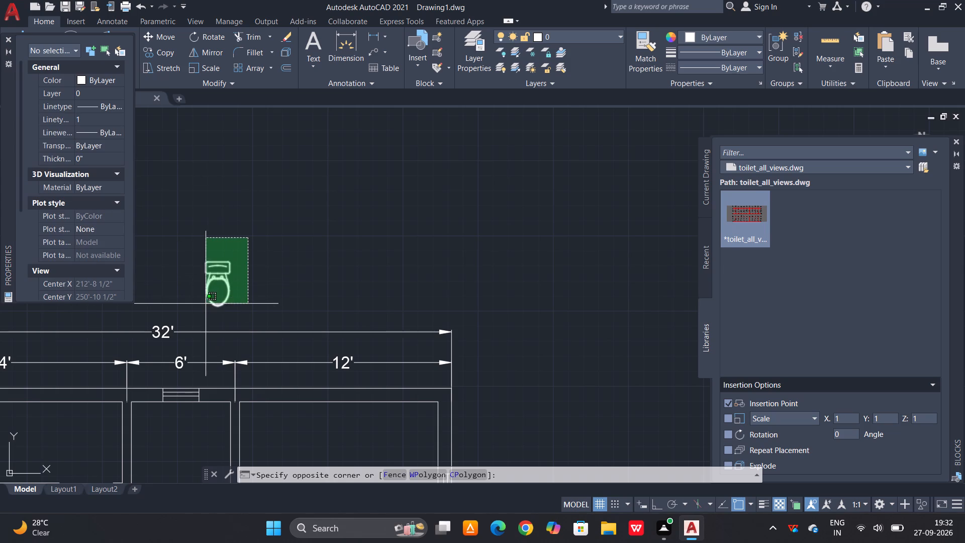
left_click(202, 307)
key("n")
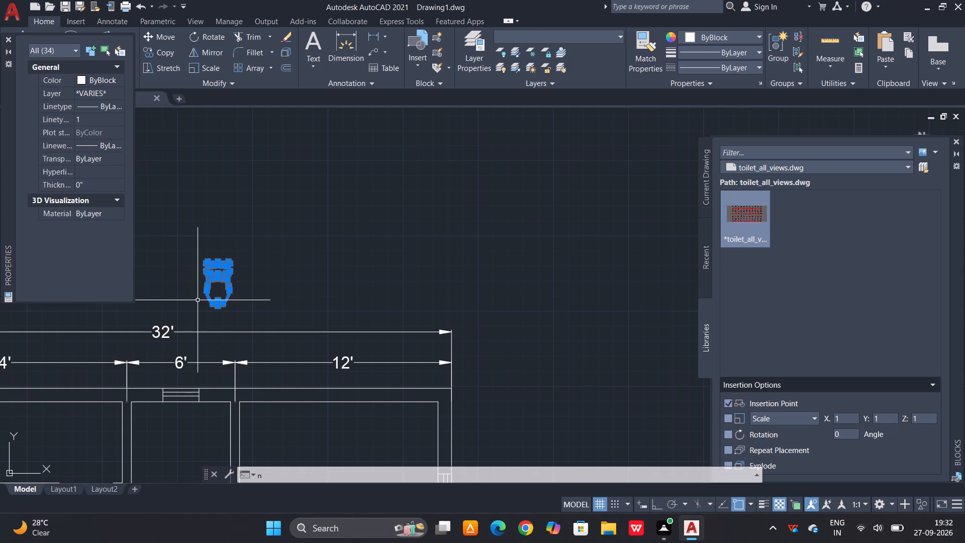
key("BackSpace")
type("b")
key("space")
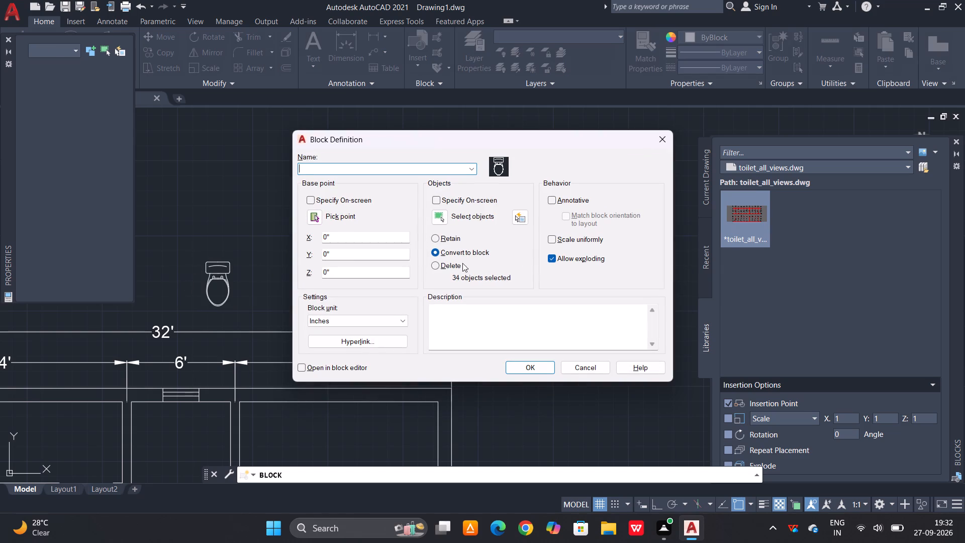
key("p")
type("an")
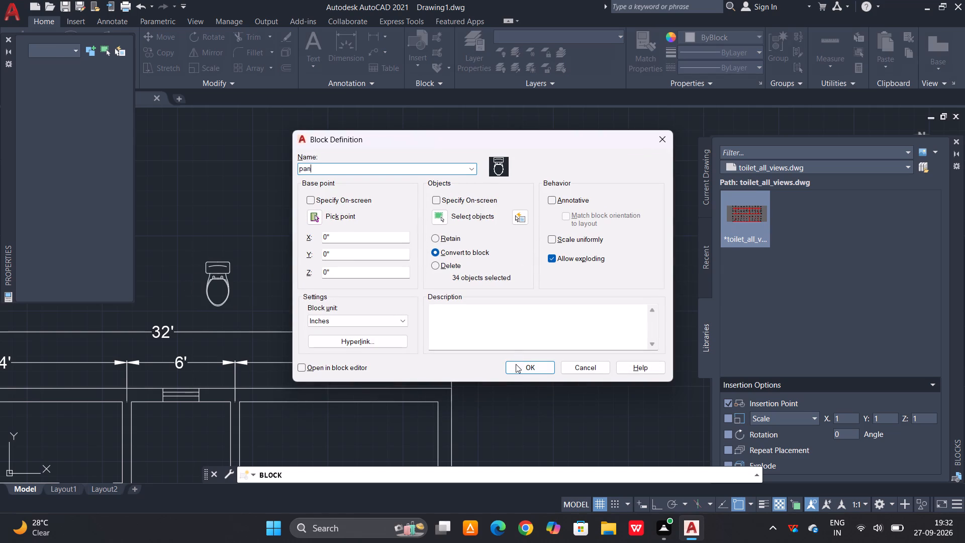
left_click(516, 364)
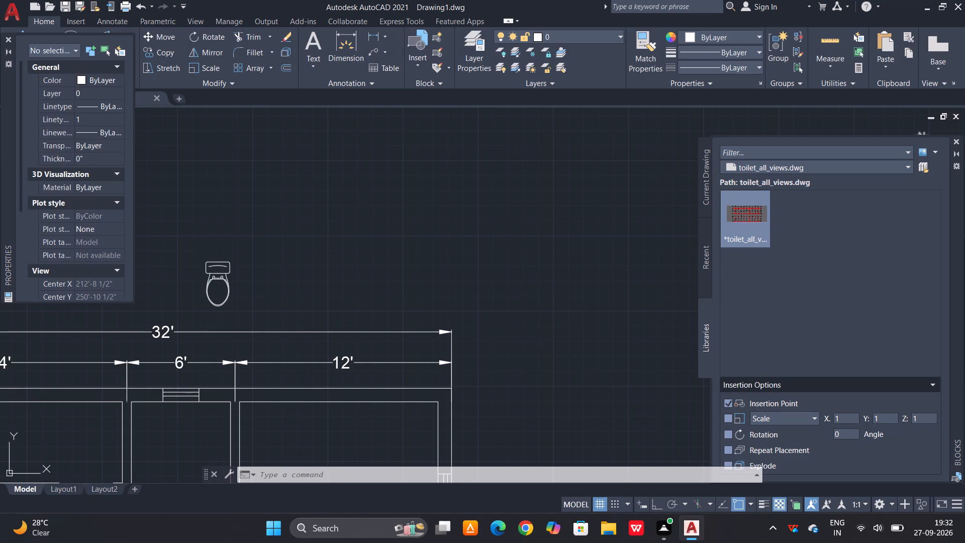
Move the pan block by its tank's back midpoint to the inner face of the north wall, under the 6' bay's window.
scroll(532, 332, "down", 1)
scroll(331, 291, "up", 2)
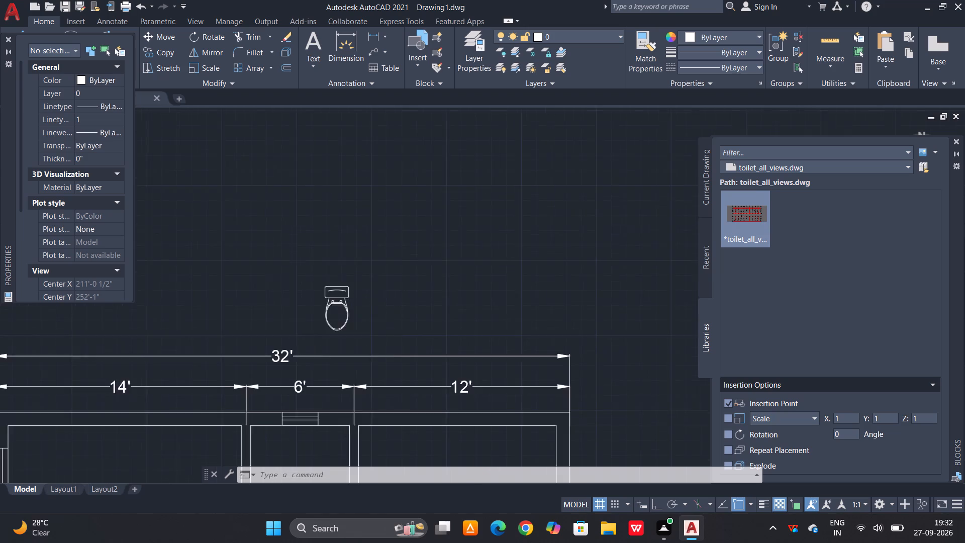
left_click_drag(390, 249, 389, 263)
left_click(307, 354)
key("m")
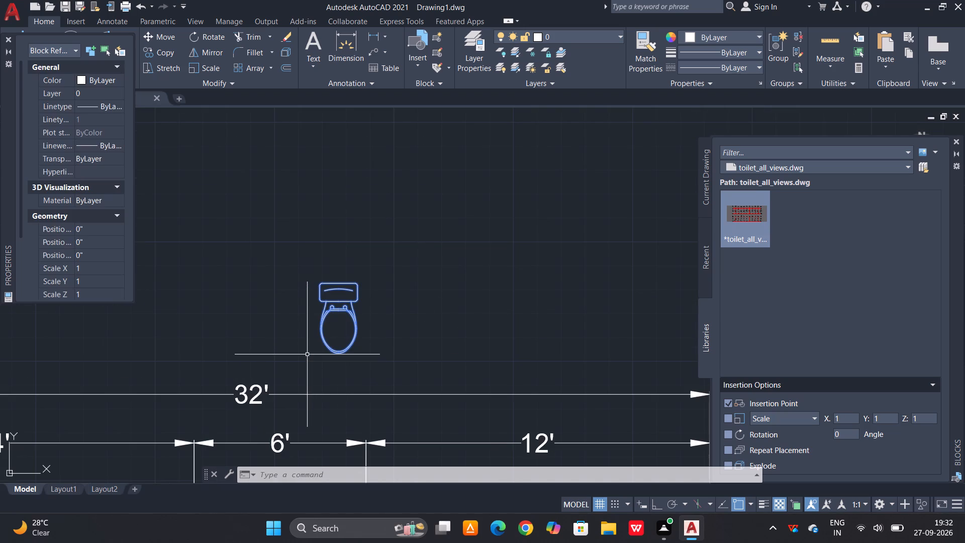
key("space")
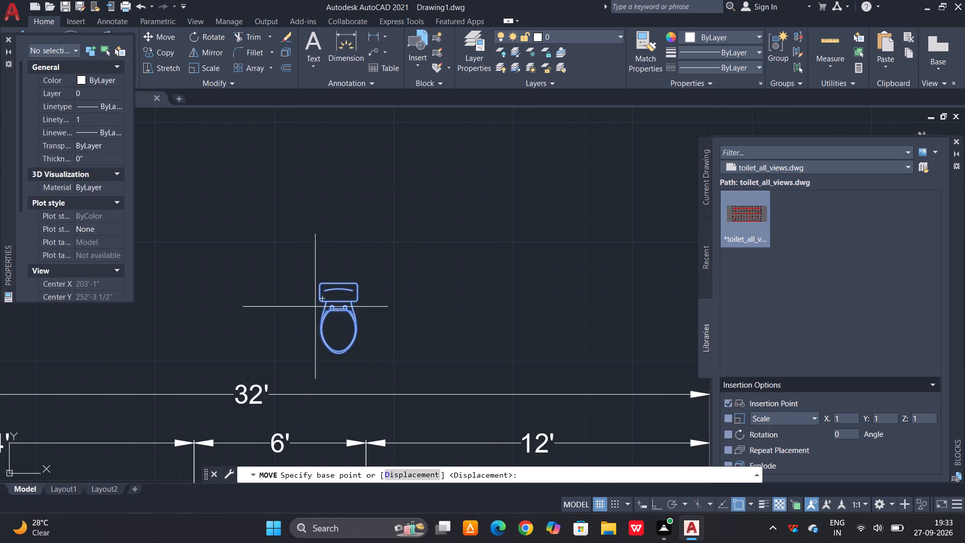
left_click(337, 282)
scroll(351, 244, "down", 2)
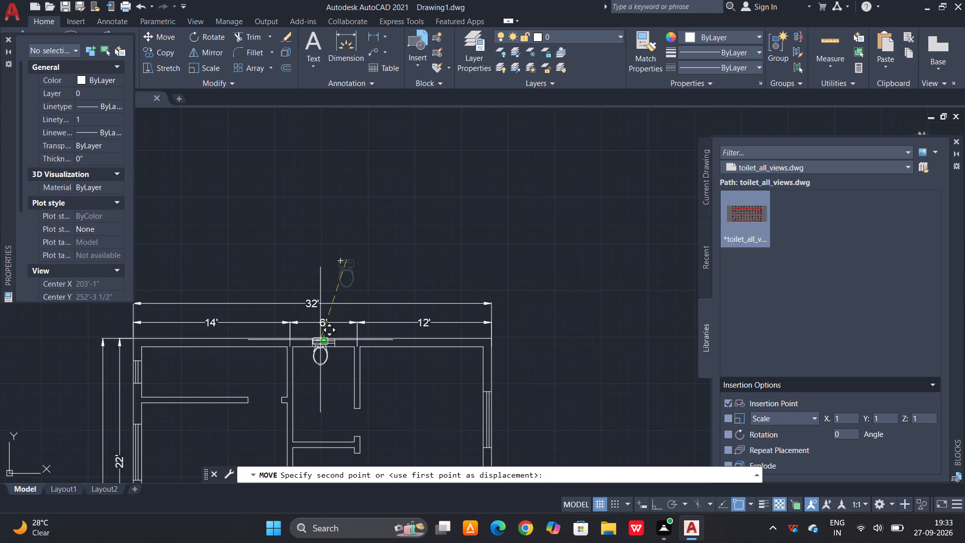
scroll(320, 351, "up", 3)
left_click(327, 333)
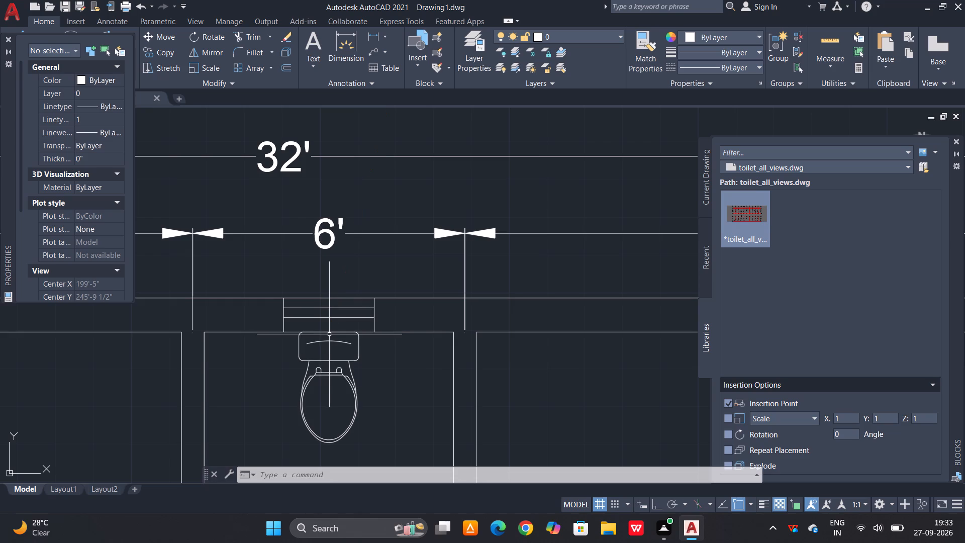
key("Escape")
Scale the toilet block at the north wall of the 6' wide room.
left_click(330, 364)
left_click(318, 386)
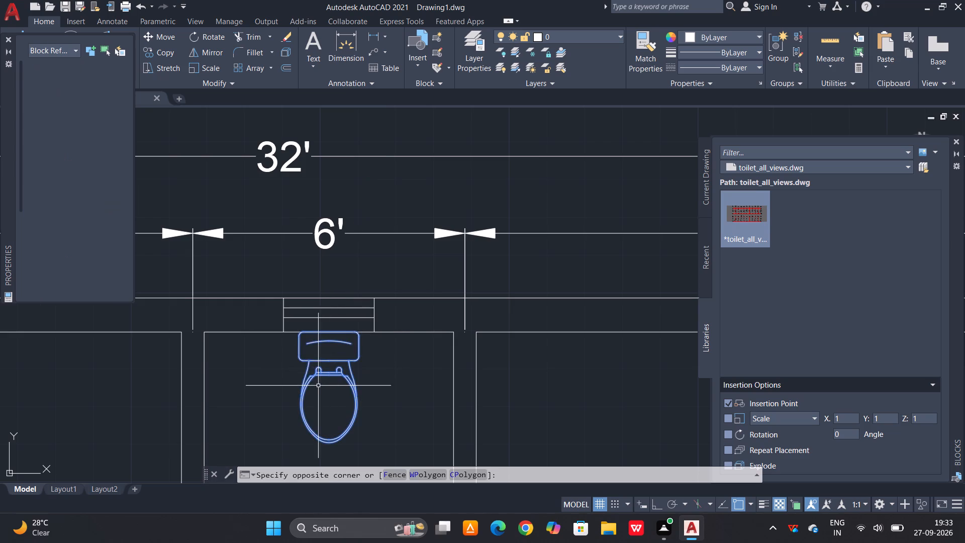
key("s")
key("c")
key("space")
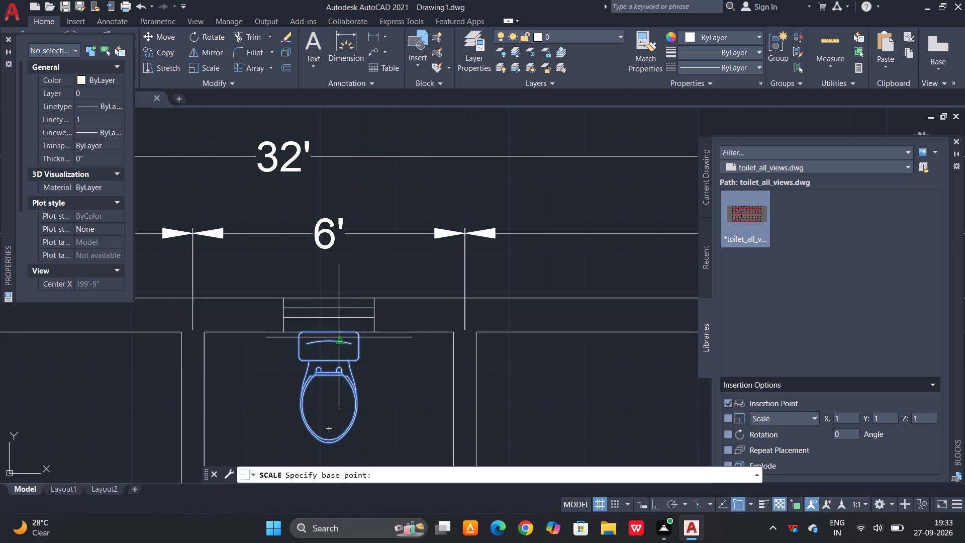
Scale the toilet block in the 6' bathroom about its tank-edge midpoint to a scale of about 1.2.
left_click(329, 335)
scroll(330, 321, "down", 4)
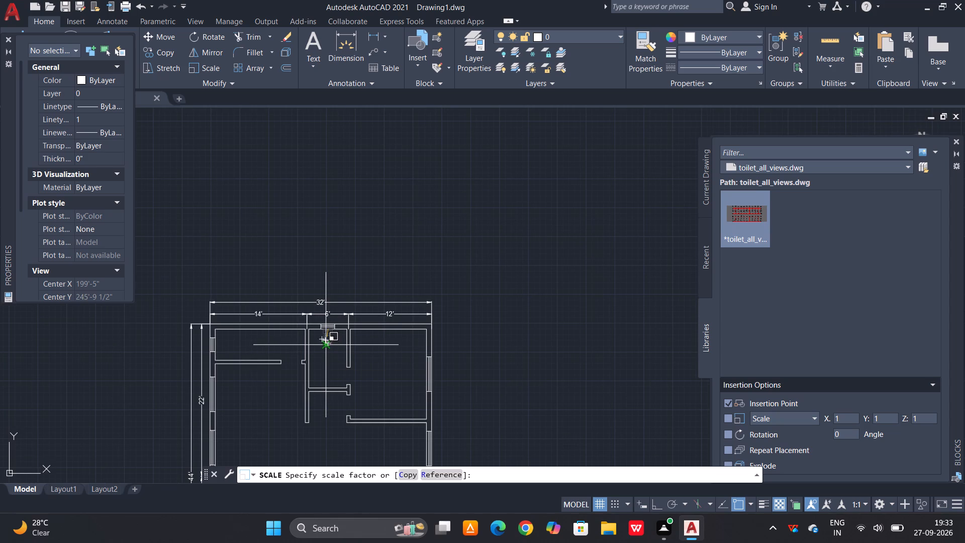
scroll(325, 340, "up", 3)
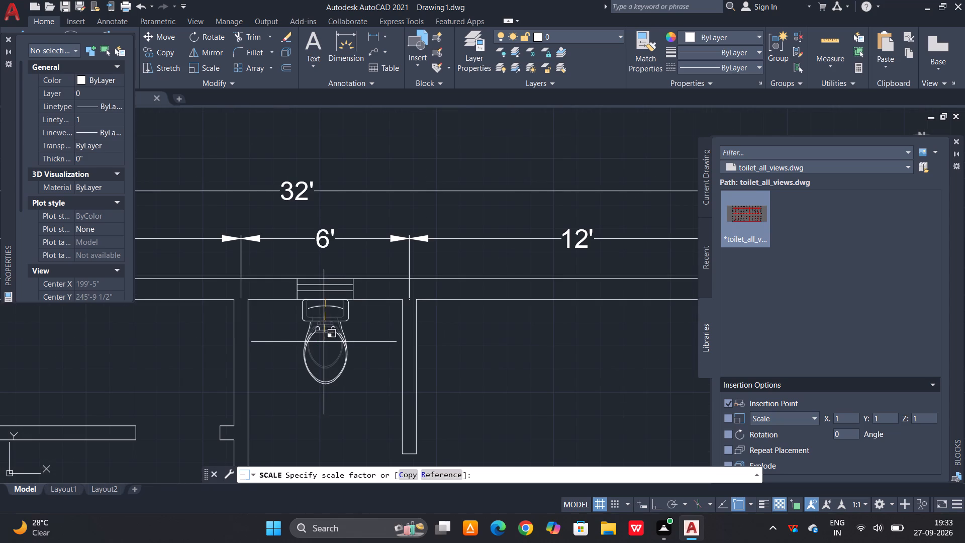
left_click(324, 342)
Copy the toilet from the 6' bathroom into the adjacent 12' room and turn on Ortho mode.
left_click(332, 323)
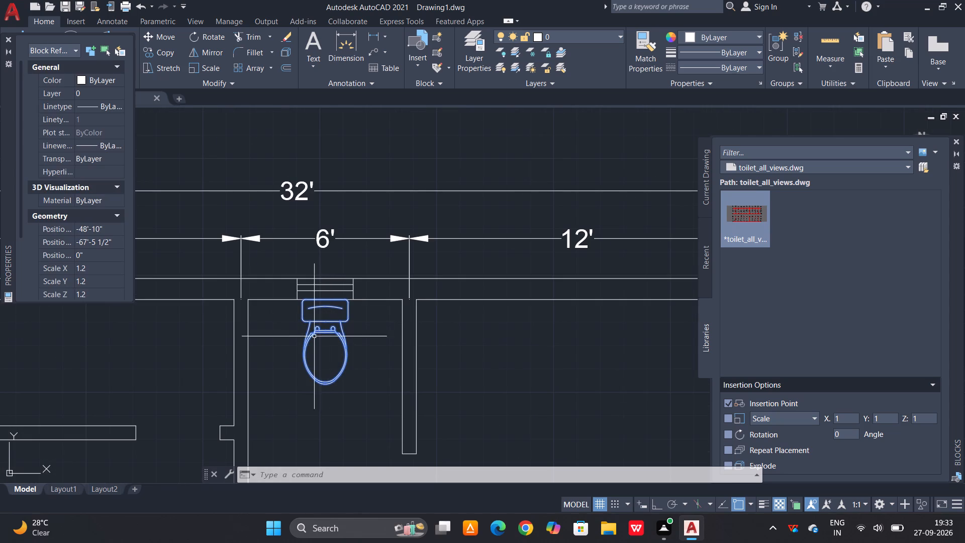
key("c")
key("o")
key("space")
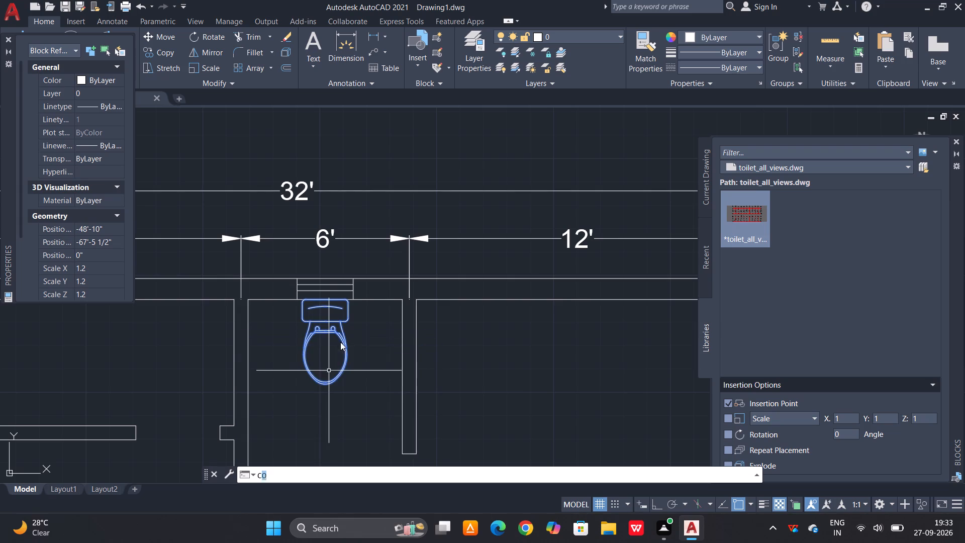
left_click(333, 328)
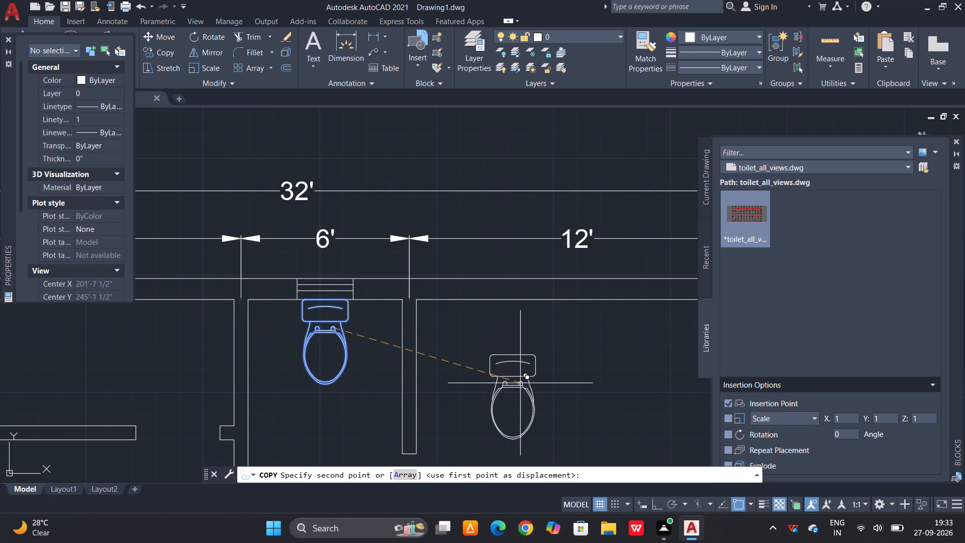
left_click(525, 378)
key("Escape")
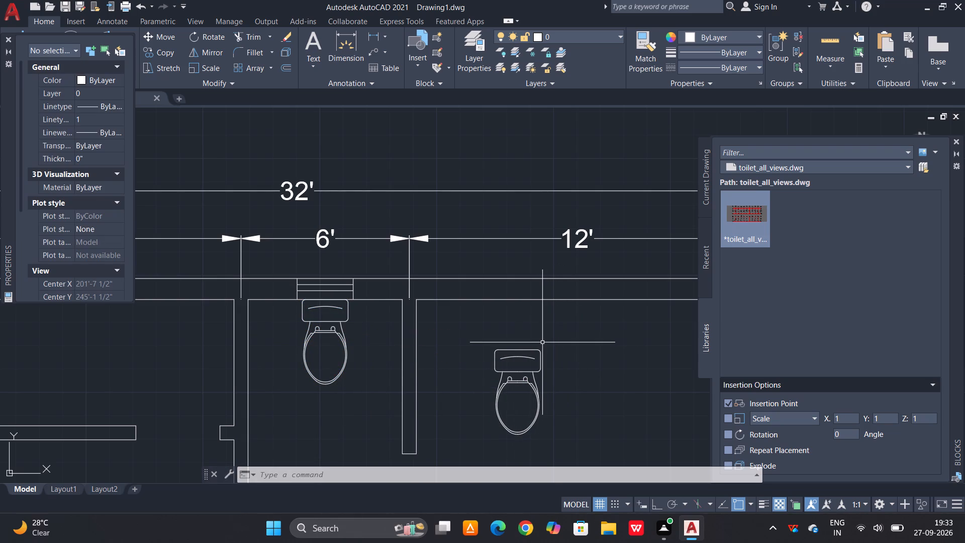
key("F8")
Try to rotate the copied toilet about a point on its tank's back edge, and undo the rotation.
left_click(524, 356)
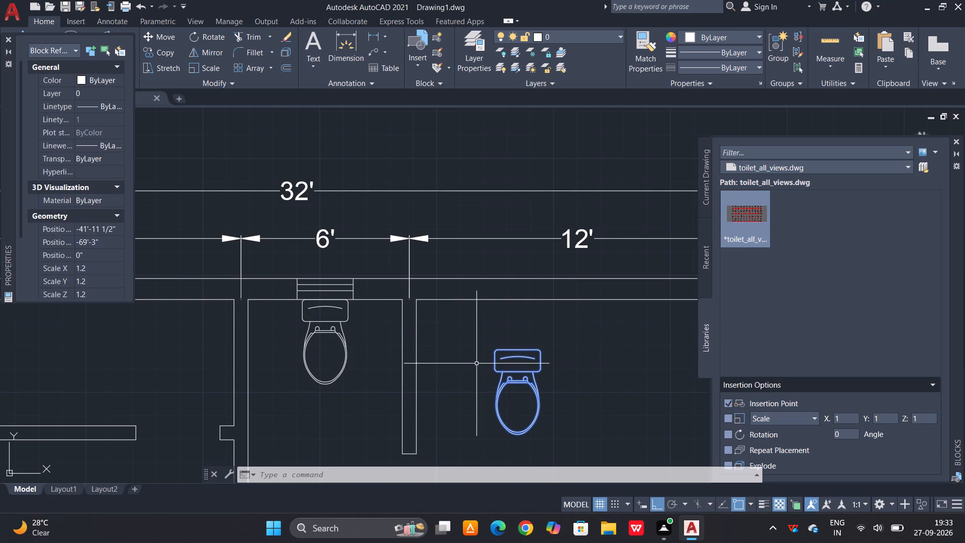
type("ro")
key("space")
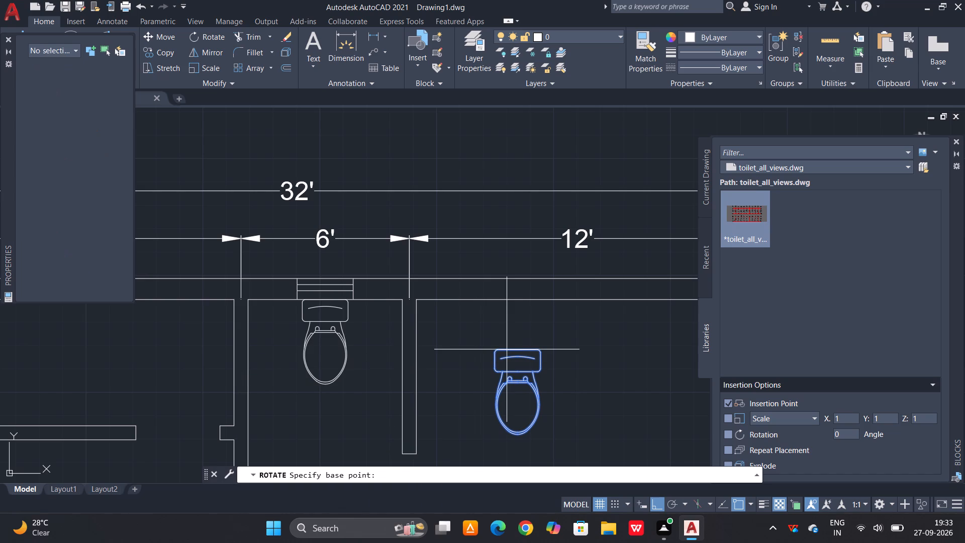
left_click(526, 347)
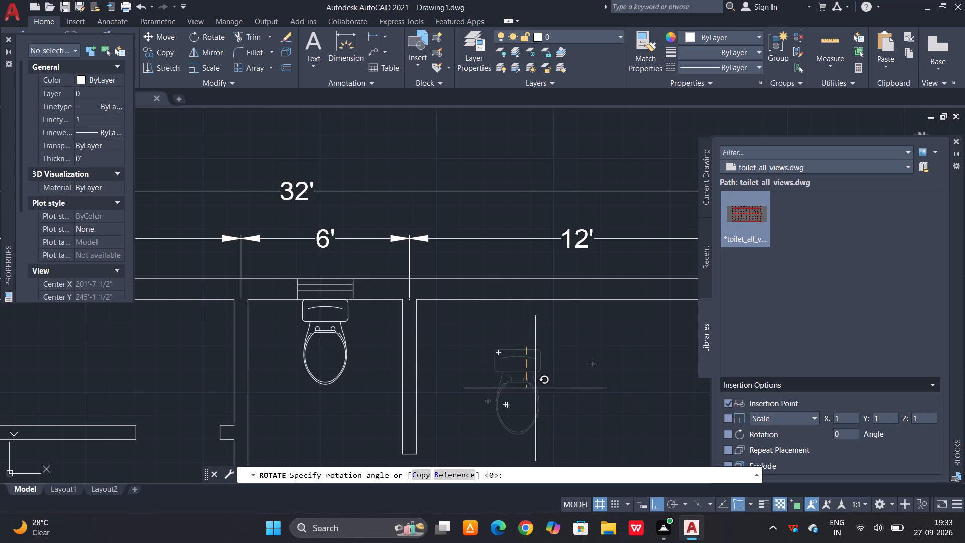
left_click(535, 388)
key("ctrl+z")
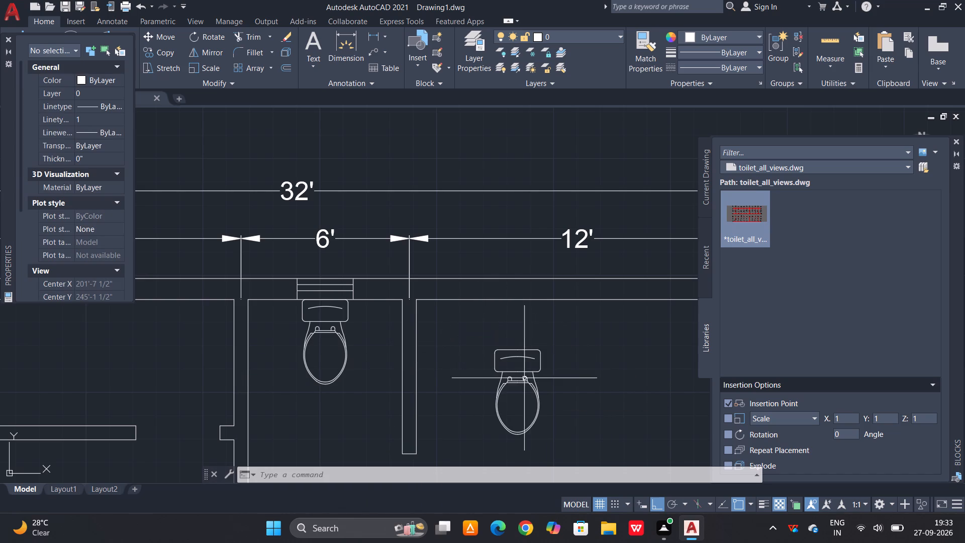
Rotate the copied toilet 90 degrees clockwise about the midpoint of its tank's back edge.
left_click(522, 368)
left_click(493, 390)
type("rp")
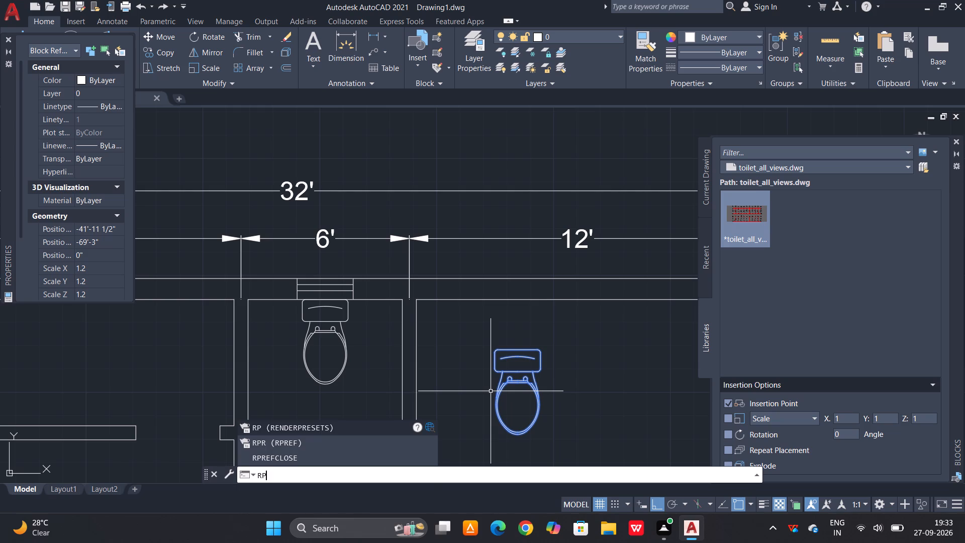
key("BackSpace")
type("o")
key("space")
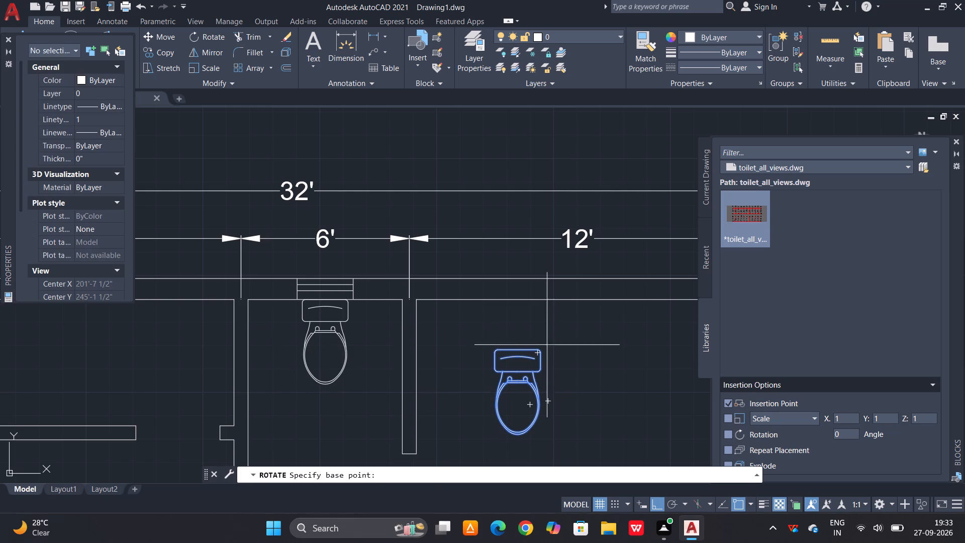
left_click(519, 349)
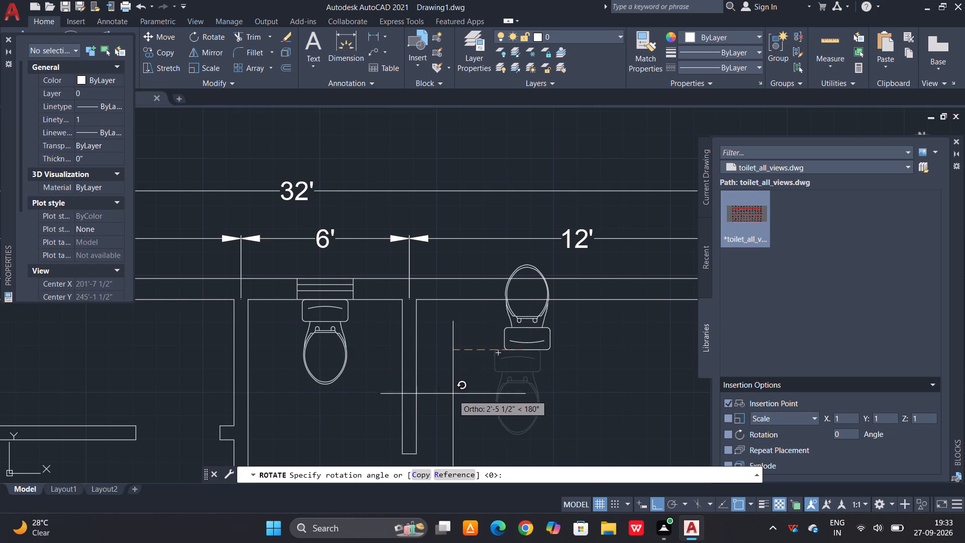
left_click(480, 415)
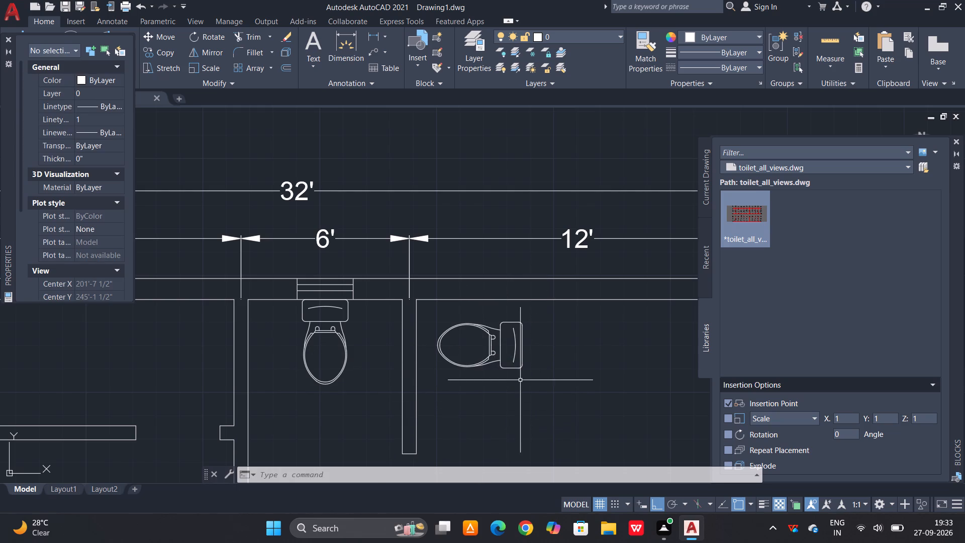
Move the rotated toilet with Ortho off into the lower bathroom, its tank against the exterior wall at the window.
left_click(510, 367)
key("m")
key("space")
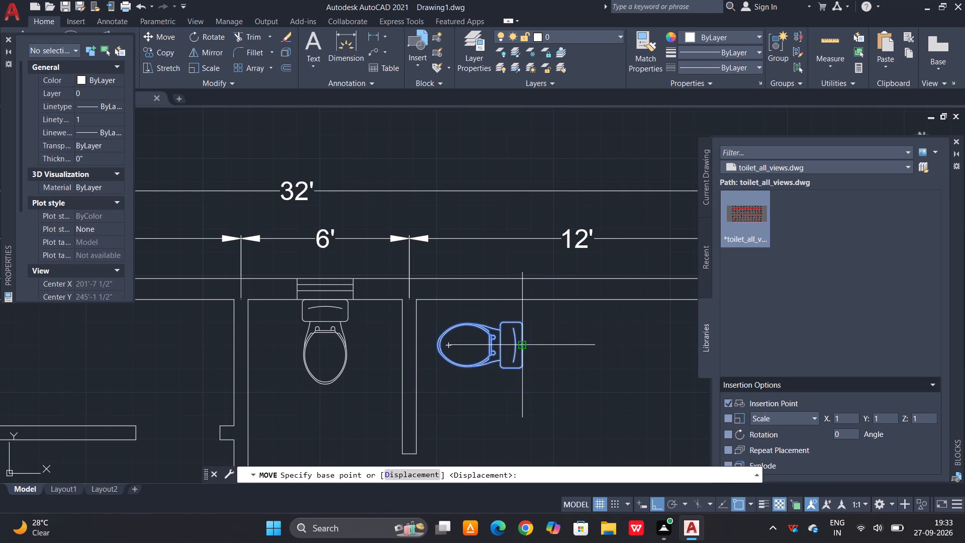
left_click(522, 346)
scroll(512, 314, "down", 6)
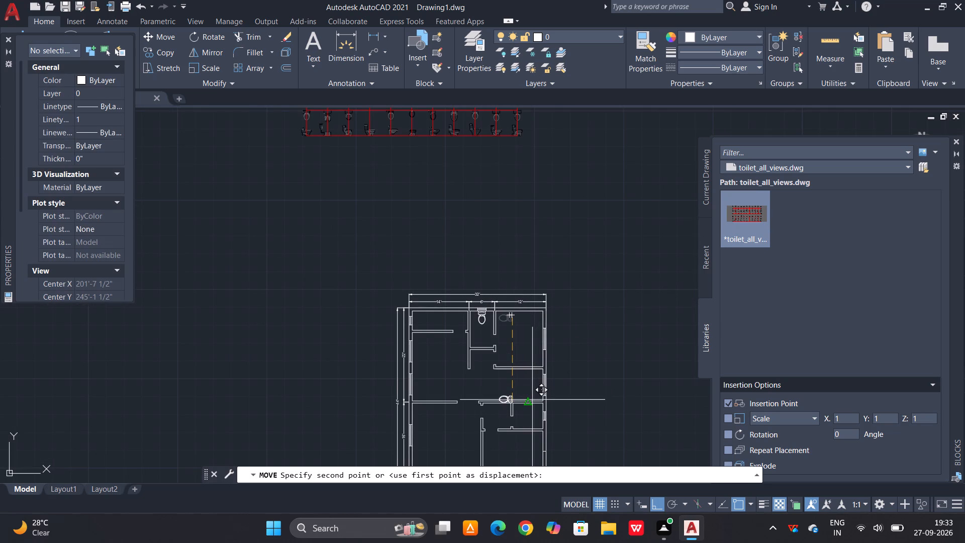
key("F8")
scroll(532, 418, "up", 4)
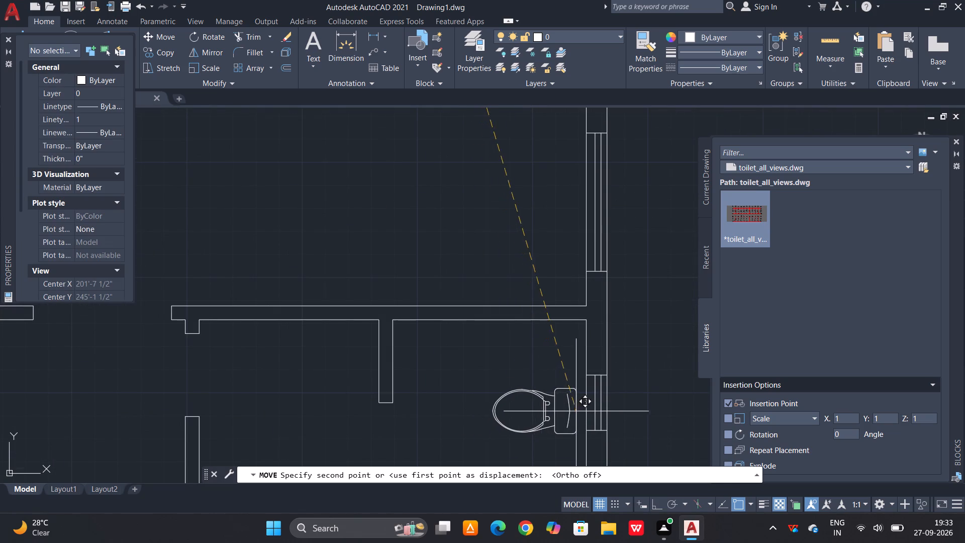
left_click(585, 403)
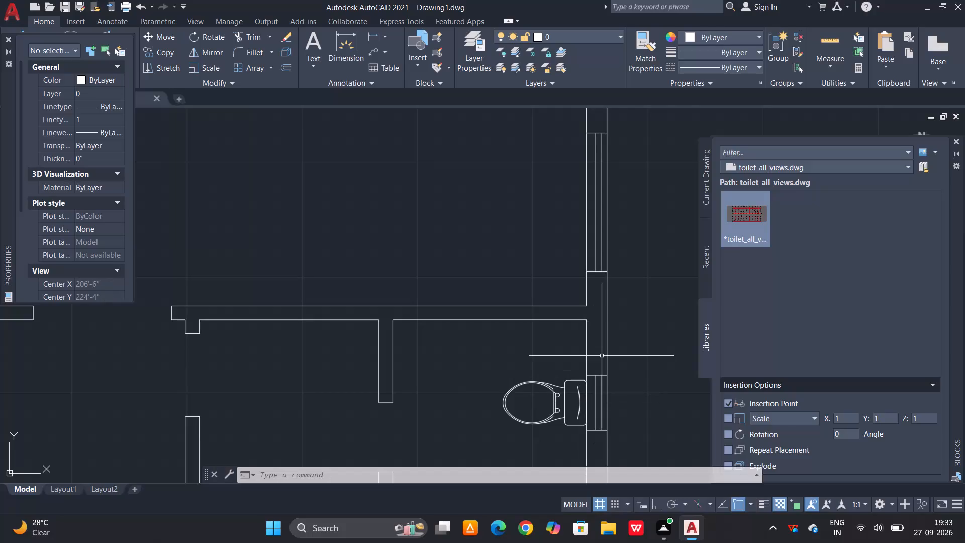
scroll(534, 343, "down", 2)
key("Escape")
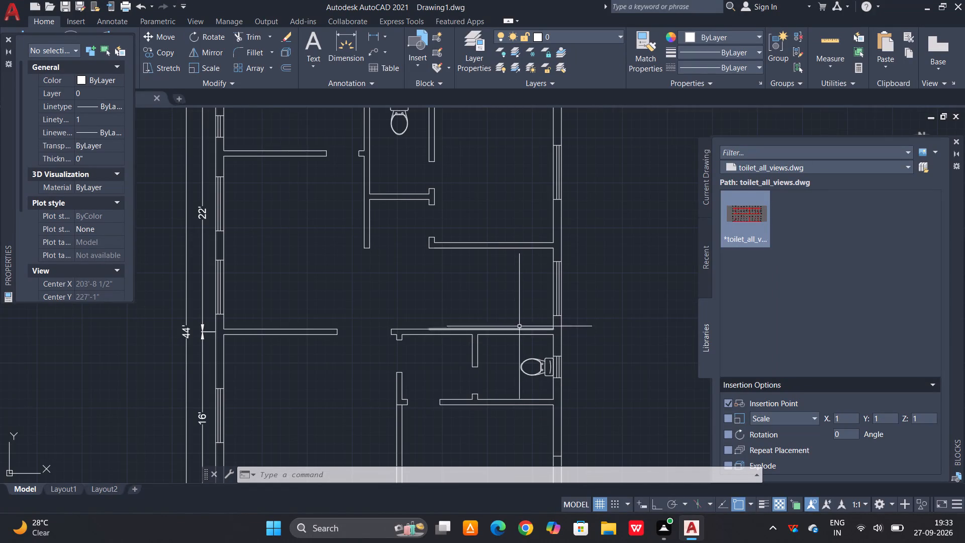
Load the beds_plan drawing from Downloads as the block library.
scroll(570, 321, "down", 2)
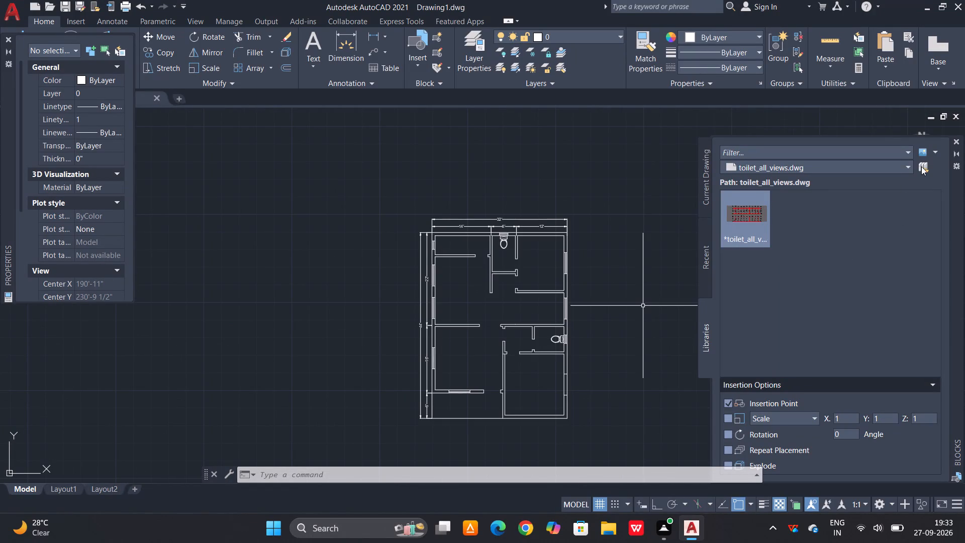
left_click(921, 166)
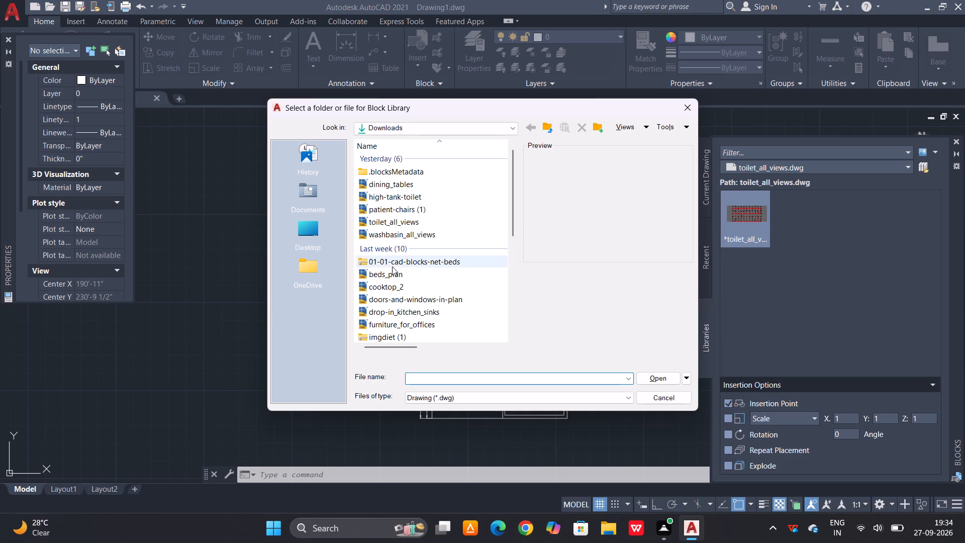
left_click(396, 276)
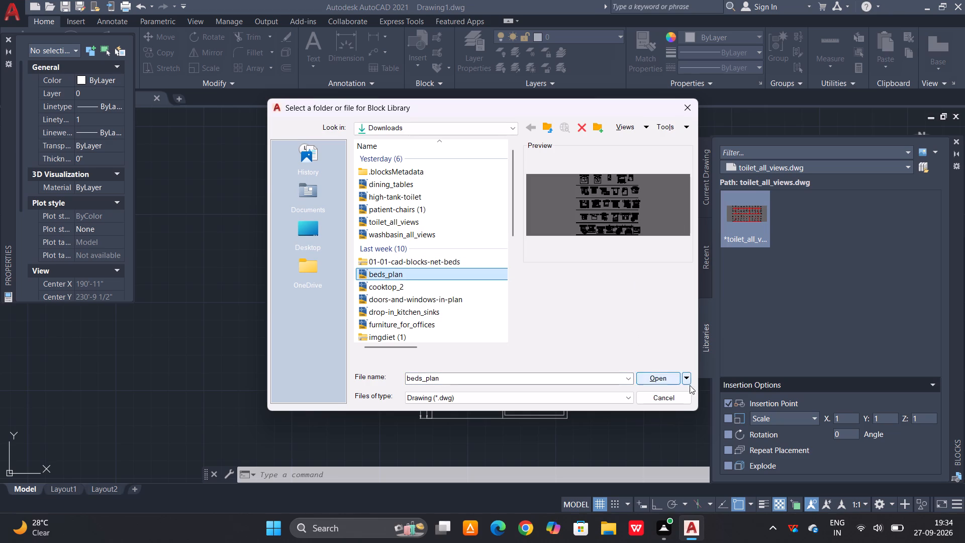
left_click(670, 376)
Delete the whole collection of toilet reference blocks above the floor plan.
scroll(496, 392, "down", 2)
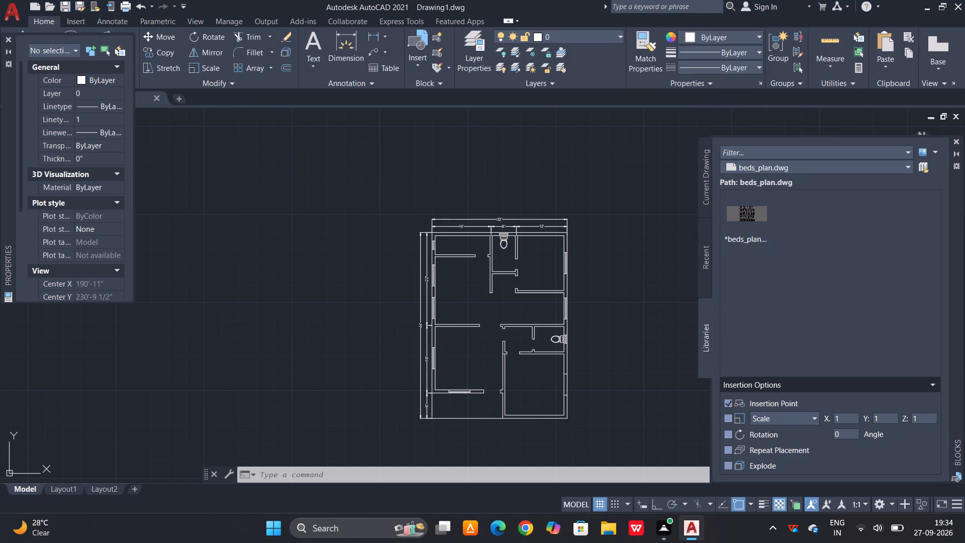
left_click_drag(539, 201, 530, 211)
left_click(398, 296)
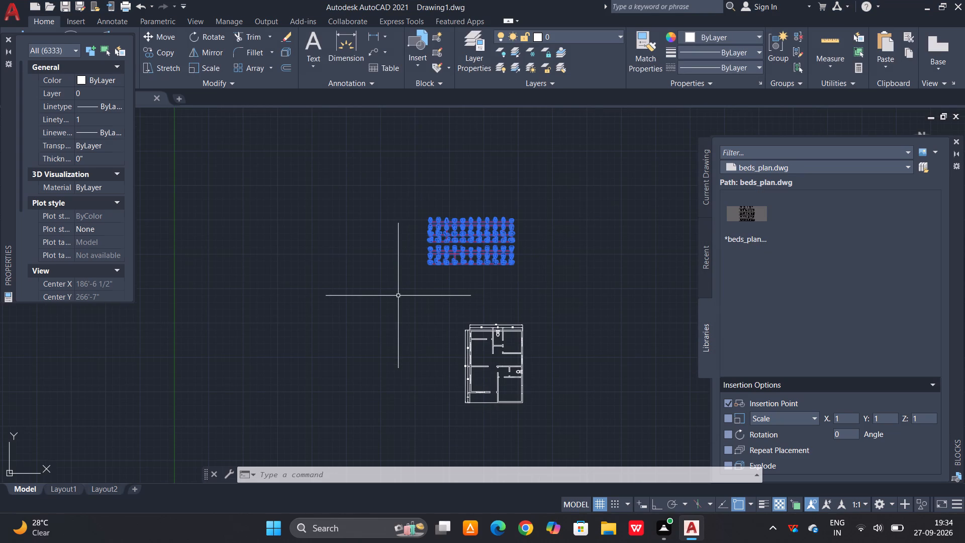
key("Delete")
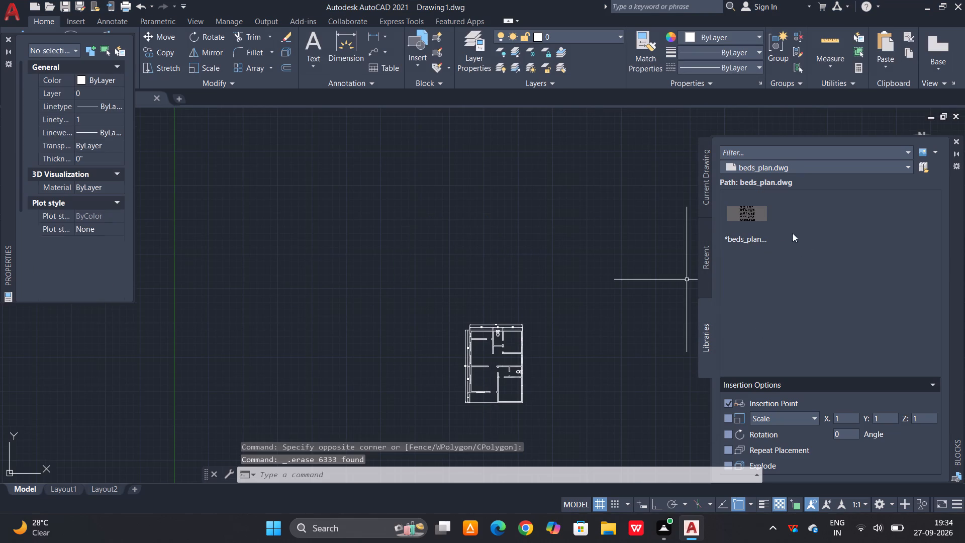
Insert the beds_plan block into the empty area beyond the floor plan's upper-right corner.
left_click_drag(752, 222, 447, 261)
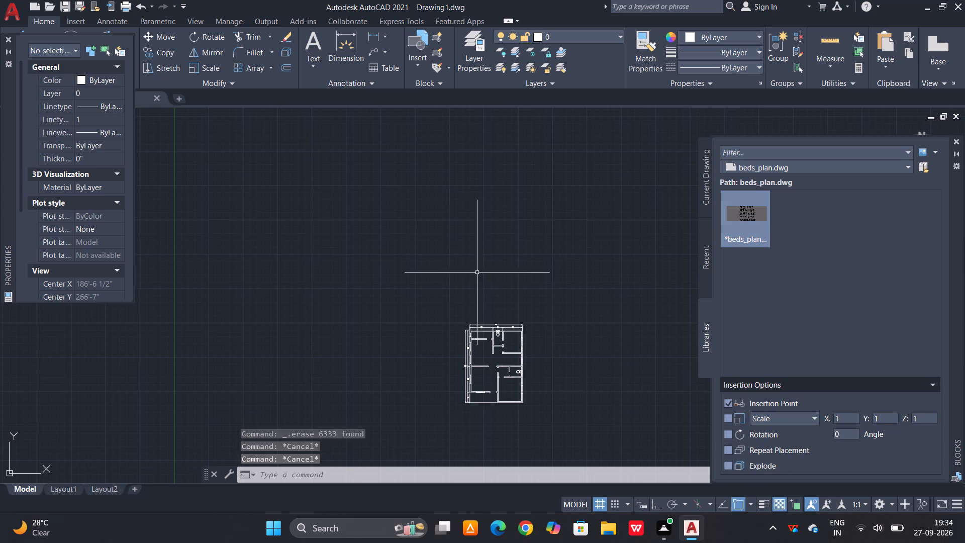
scroll(510, 290, "down", 3)
scroll(524, 295, "up", 3)
left_click_drag(752, 225, 593, 261)
scroll(349, 295, "down", 2)
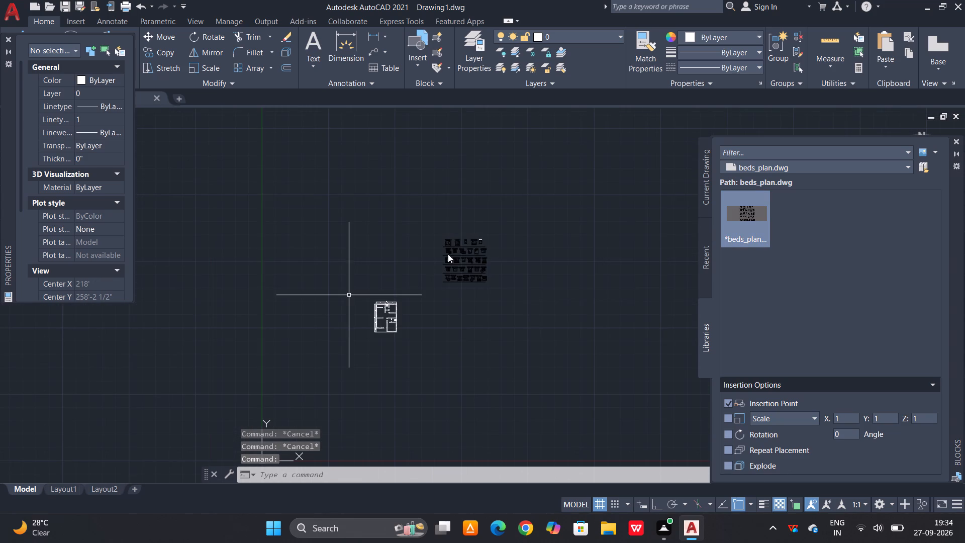
Explode the inserted beds_plan block into separate bed objects.
scroll(446, 259, "up", 2)
scroll(499, 265, "up", 2)
middle_click_drag(496, 268, 482, 296)
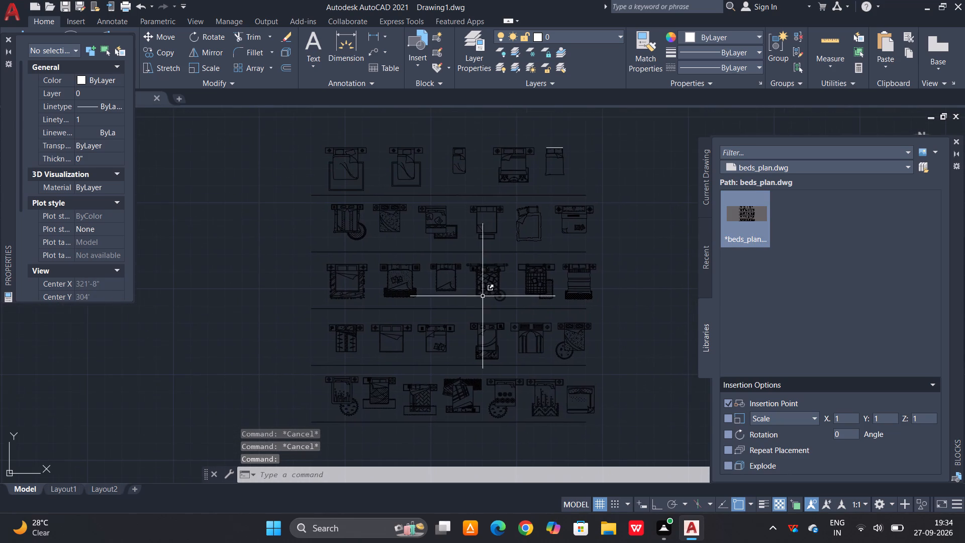
left_click(506, 154)
type("x")
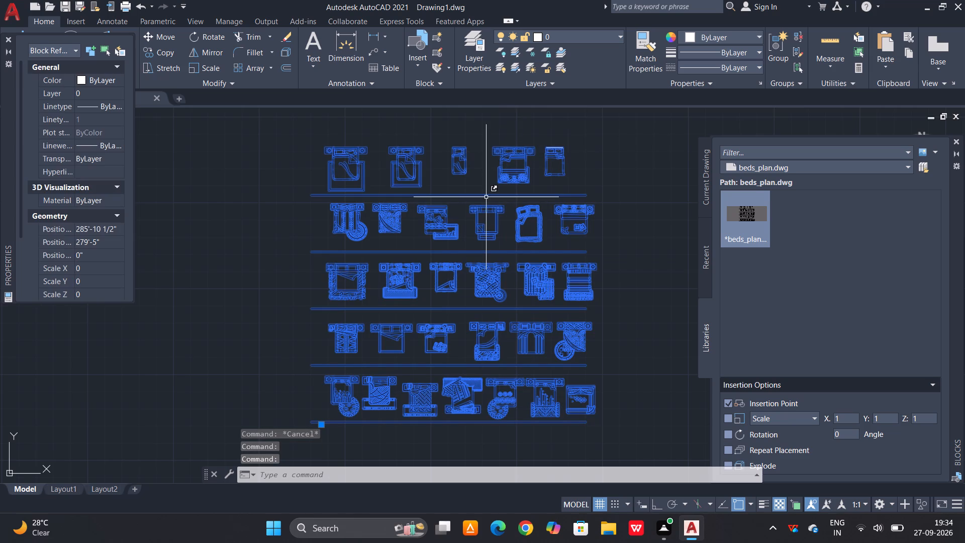
key("space")
Move the double bed with patterned rug and side tables from the bed collection's top row to just above the floor plan.
scroll(635, 105, "up", 1)
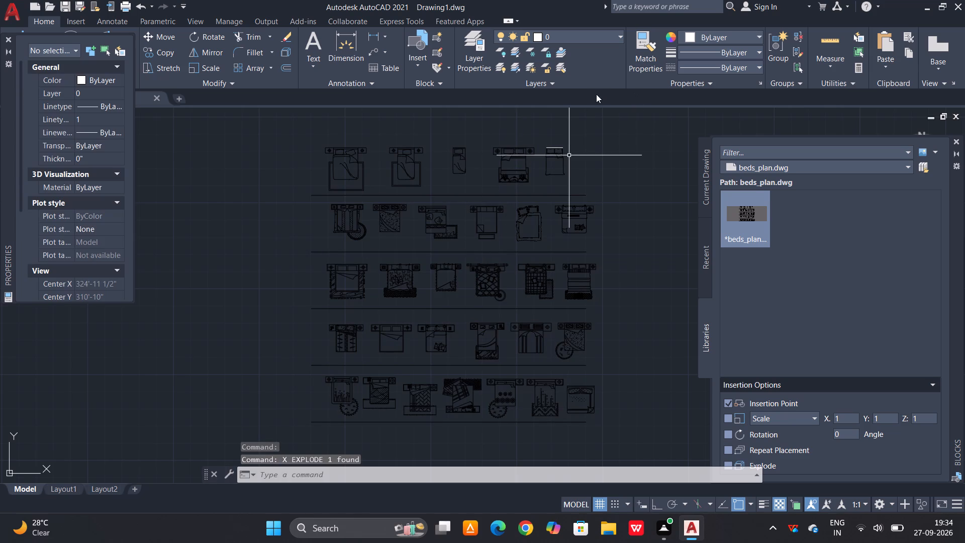
middle_click_drag(526, 162, 525, 202)
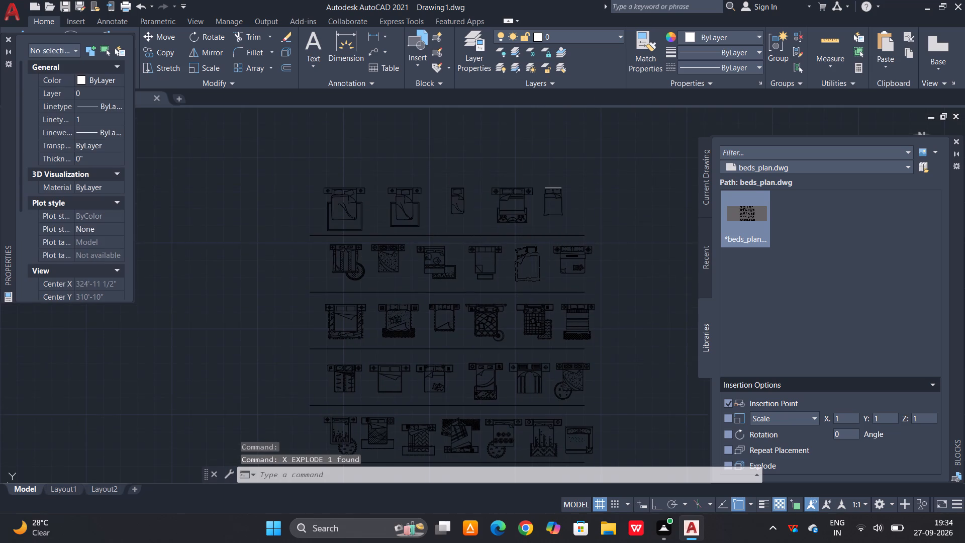
scroll(537, 184, "up", 2)
left_click_drag(545, 168, 533, 177)
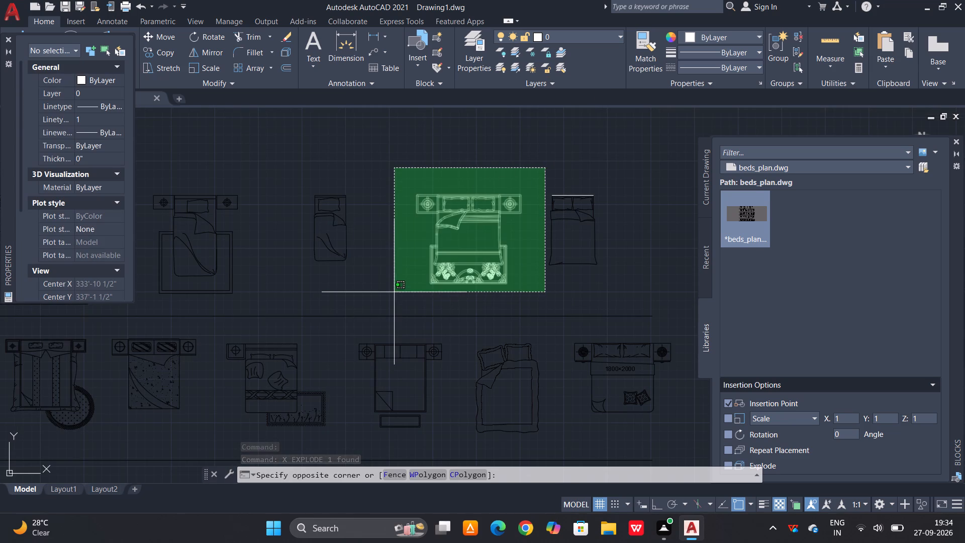
left_click(394, 292)
key("m")
key("space")
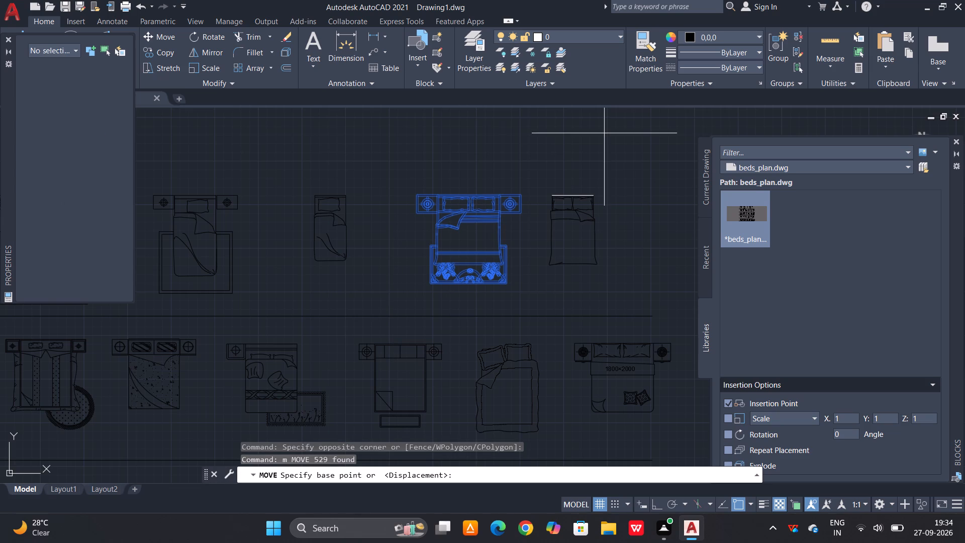
left_click(479, 190)
scroll(677, 144, "down", 4)
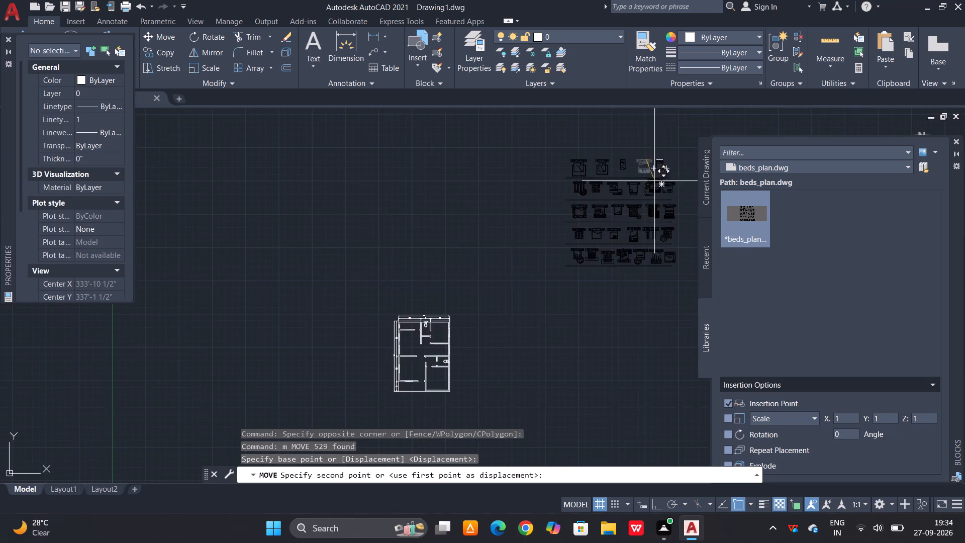
scroll(630, 199, "down", 1)
scroll(468, 274, "up", 2)
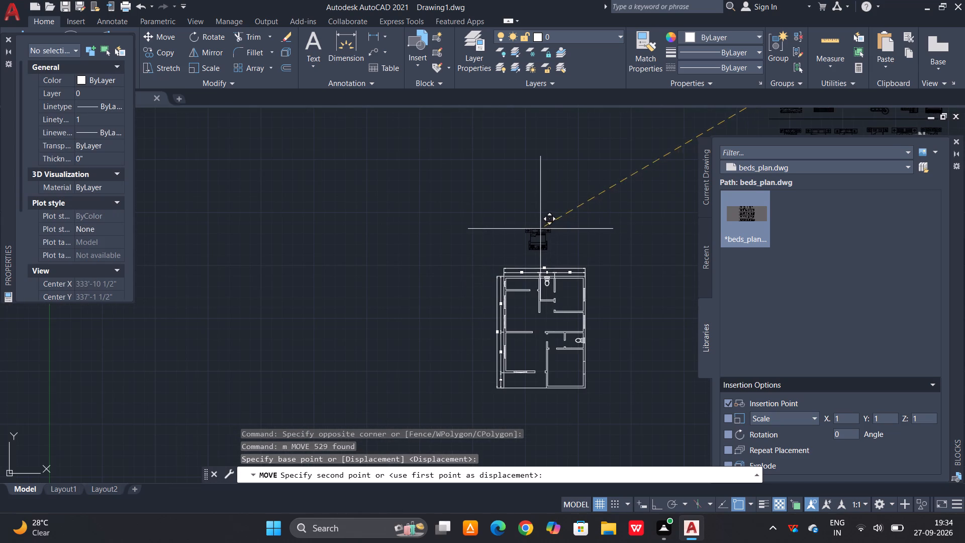
left_click(540, 229)
Change the colour of all objects of the bed above the floor plan to ByBlock.
scroll(544, 237, "up", 3)
left_click_drag(589, 154, 581, 182)
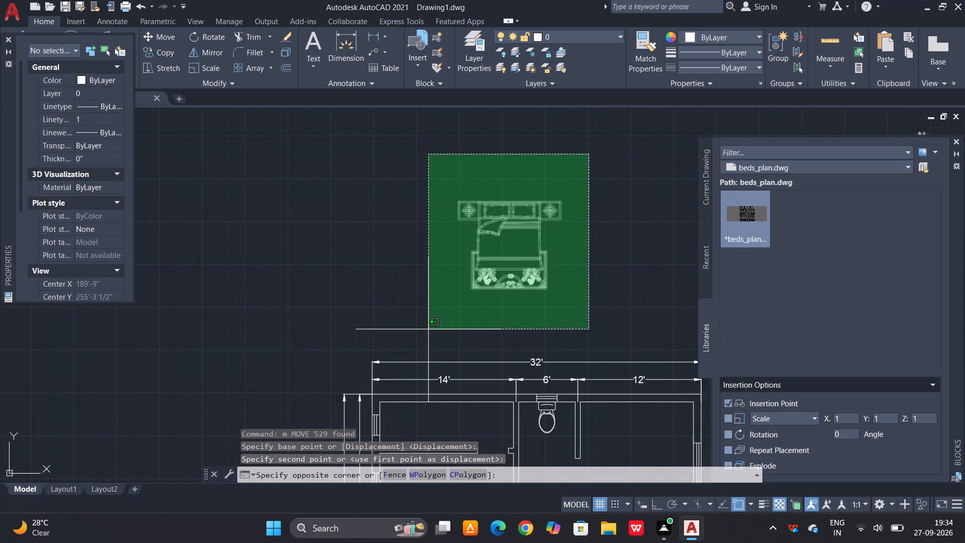
left_click(428, 329)
left_click(110, 74)
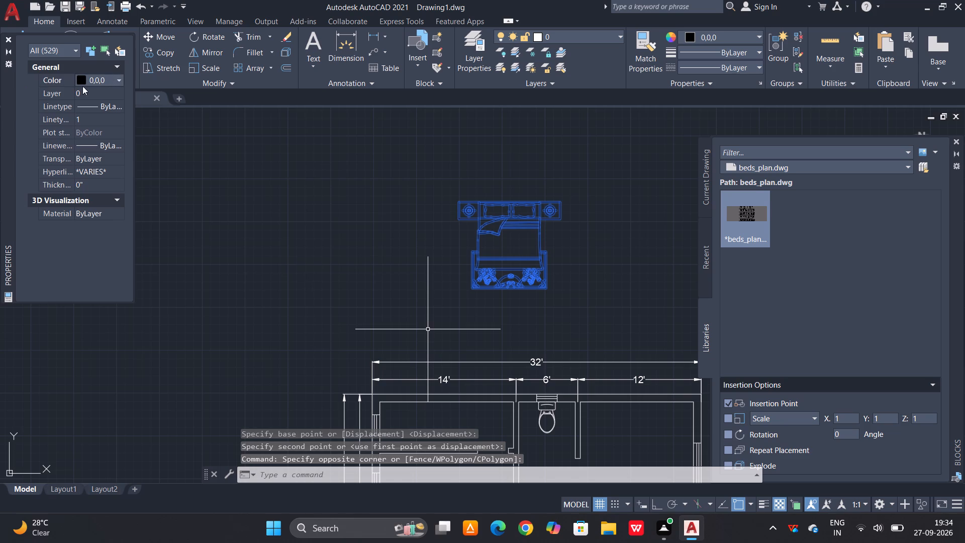
left_click(120, 78)
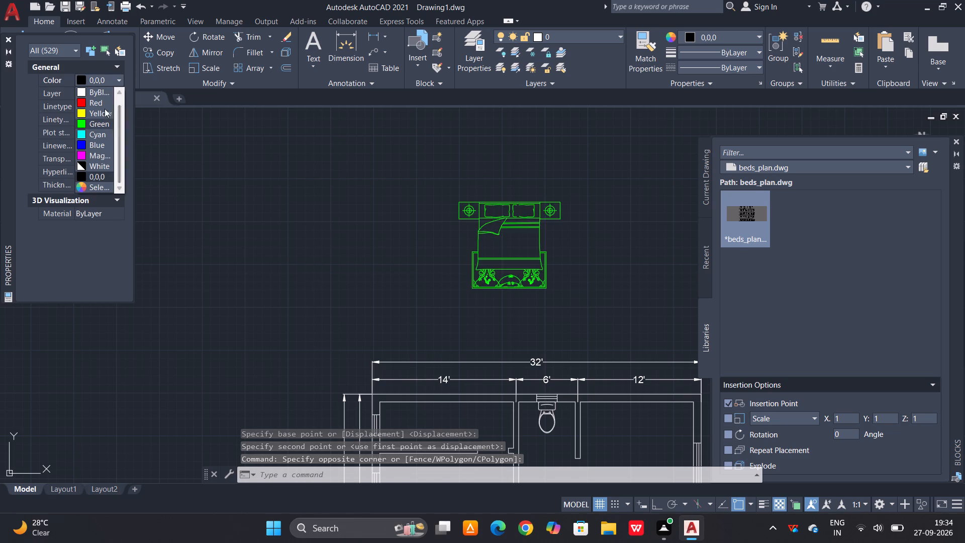
left_click(102, 92)
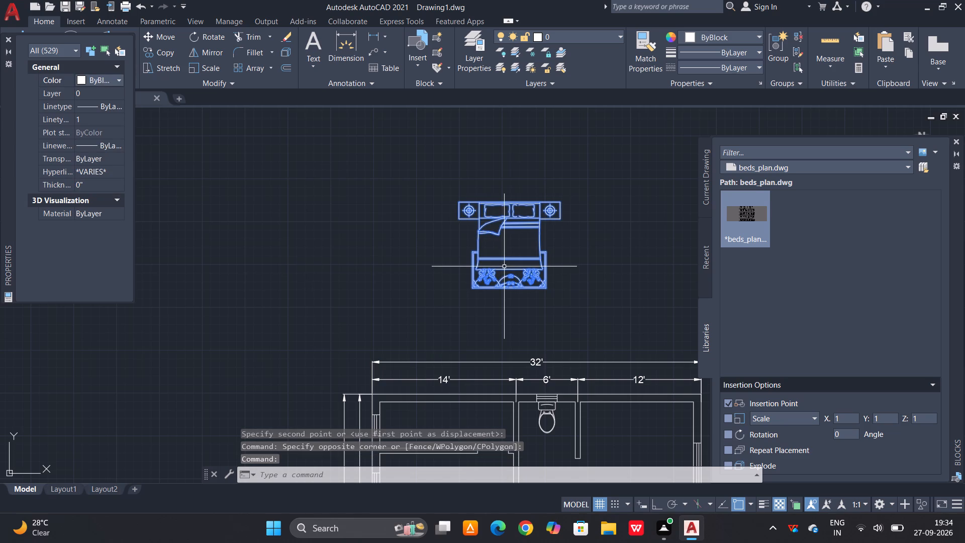
key("Escape")
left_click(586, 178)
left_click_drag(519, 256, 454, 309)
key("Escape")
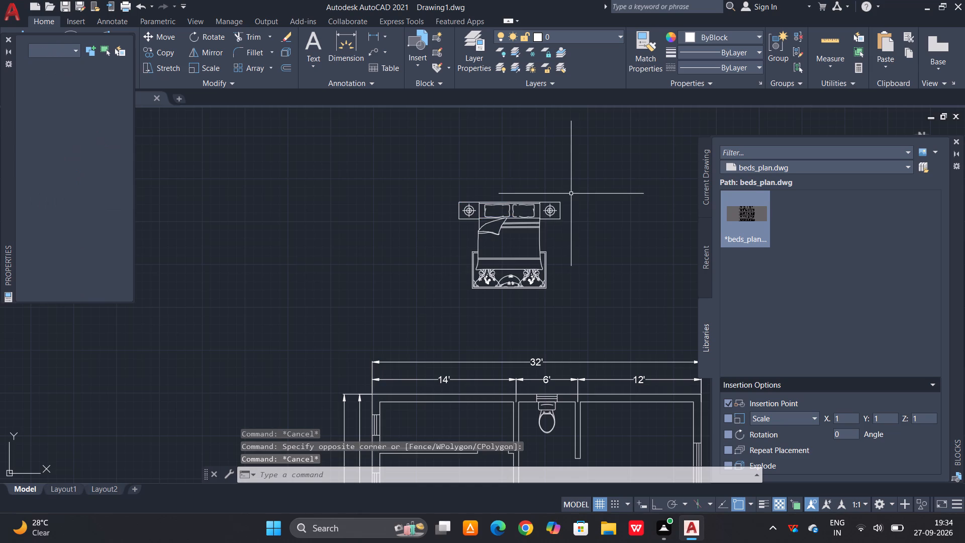
Define all the objects of the bed above the floor plan as a block named bed.
left_click_drag(576, 188, 567, 196)
left_click(416, 306)
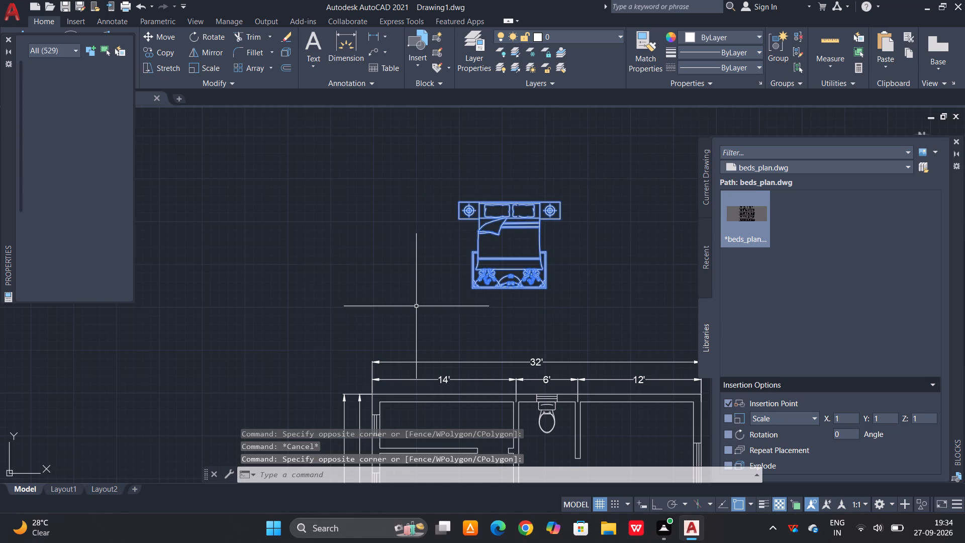
key("b")
key("space")
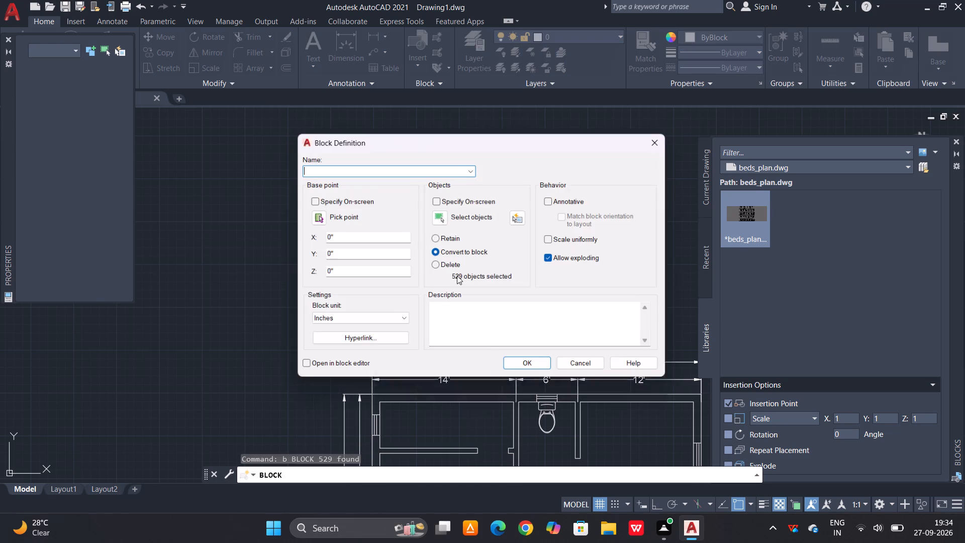
type("bed")
left_click(531, 368)
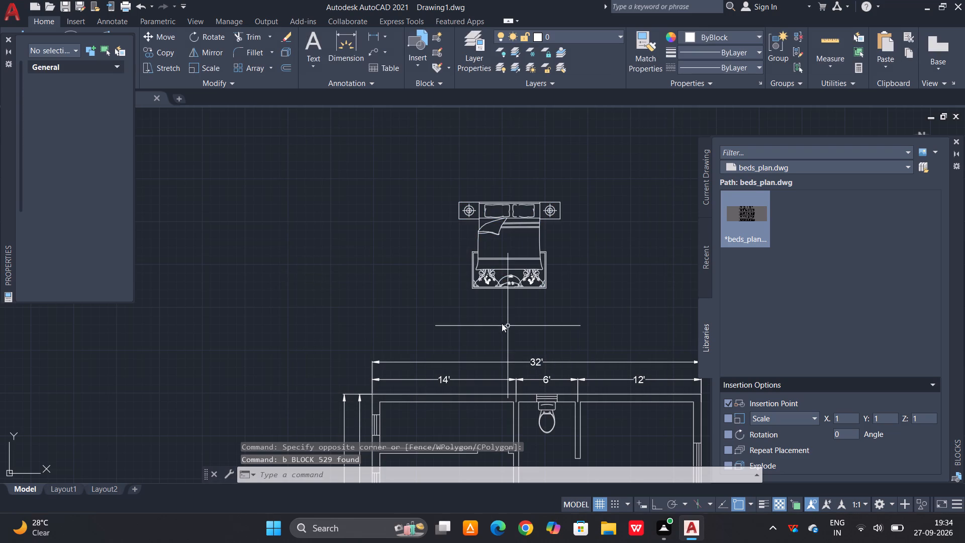
Move the bed block by its headboard midpoint into the plan's upper-right 12' bedroom, with the headboard against the top wall.
scroll(498, 297, "down", 2)
left_click_drag(552, 239, 544, 244)
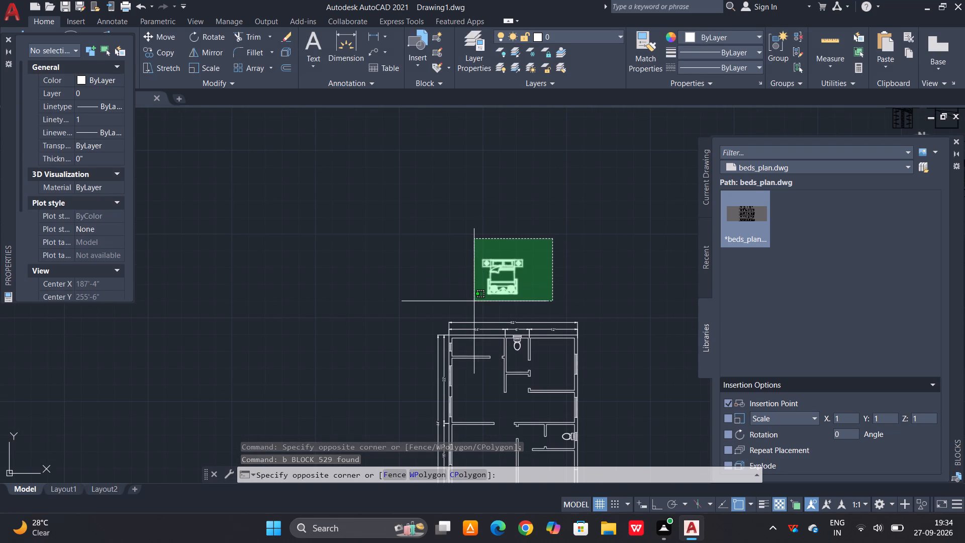
left_click(474, 301)
key("c")
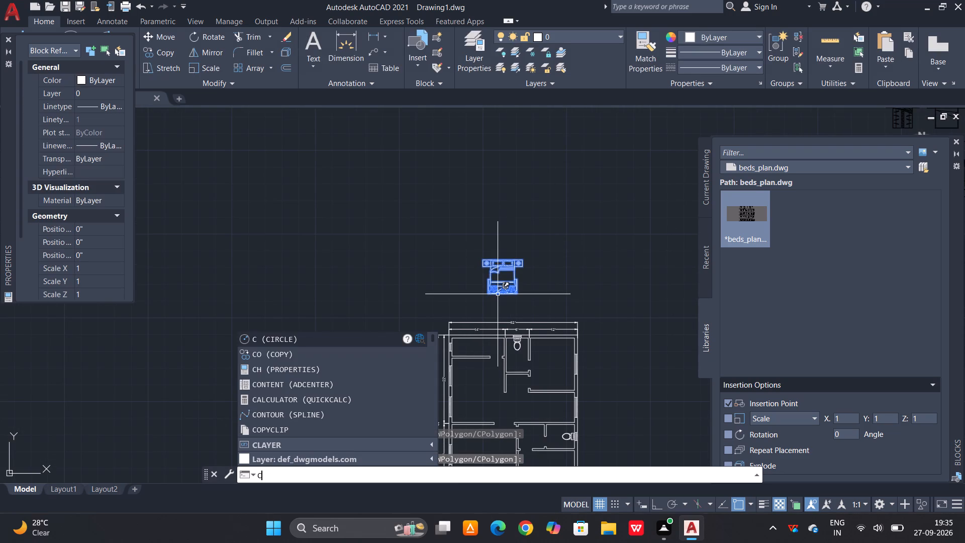
key("Escape")
key("m")
key("space")
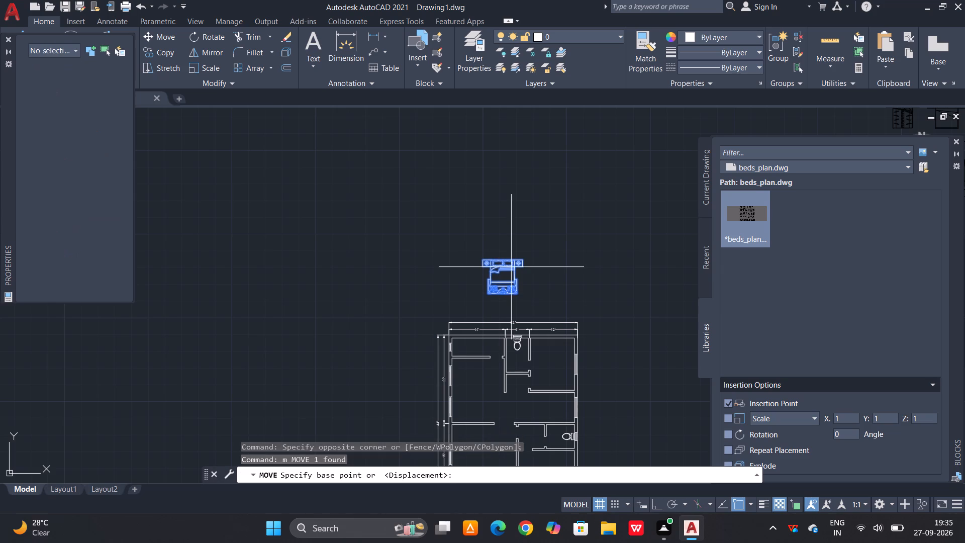
scroll(516, 248, "up", 4)
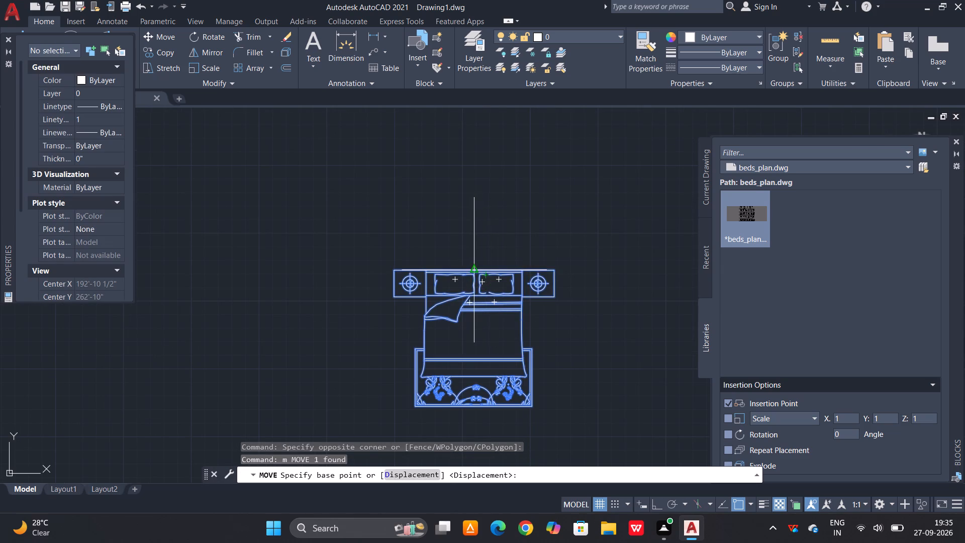
left_click(477, 268)
scroll(477, 229, "down", 4)
scroll(538, 304, "up", 4)
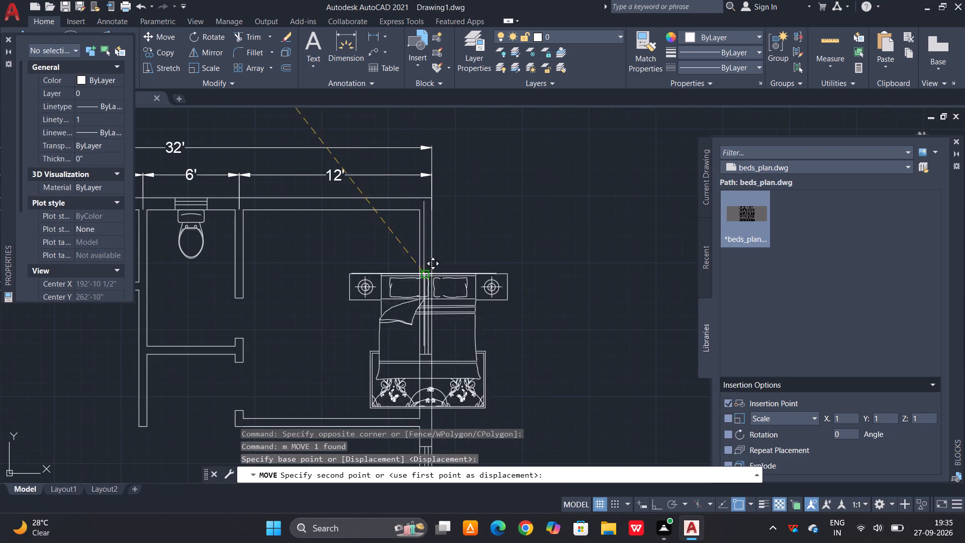
scroll(346, 222, "up", 2)
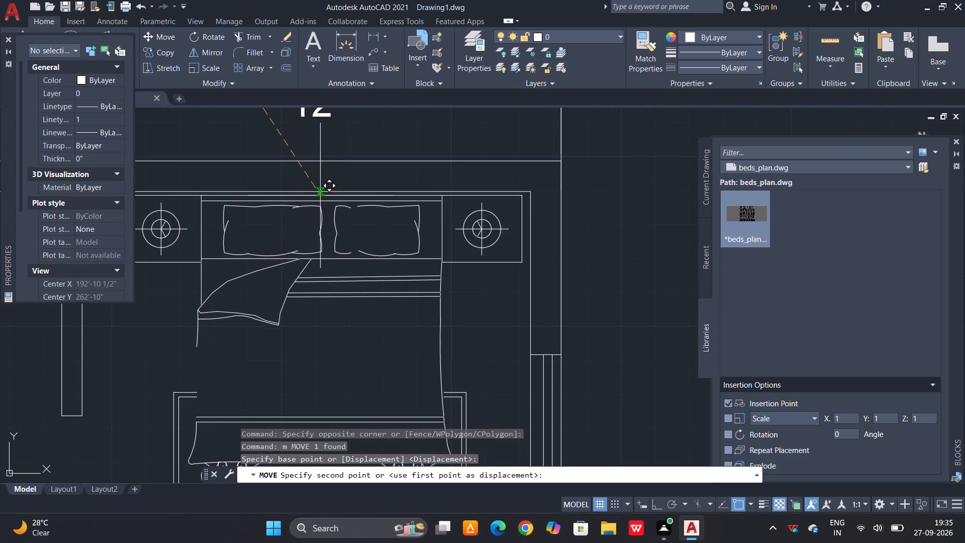
scroll(320, 196, "down", 1)
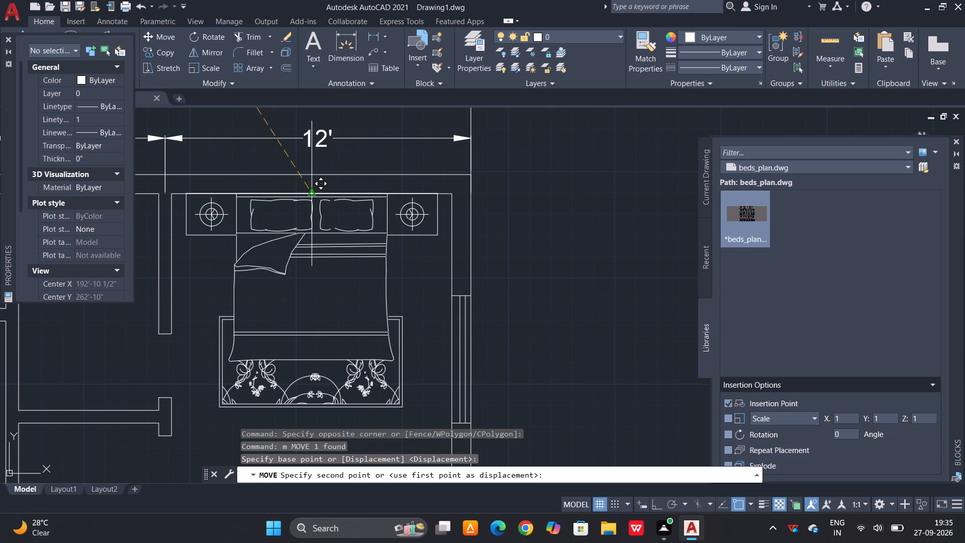
left_click(315, 194)
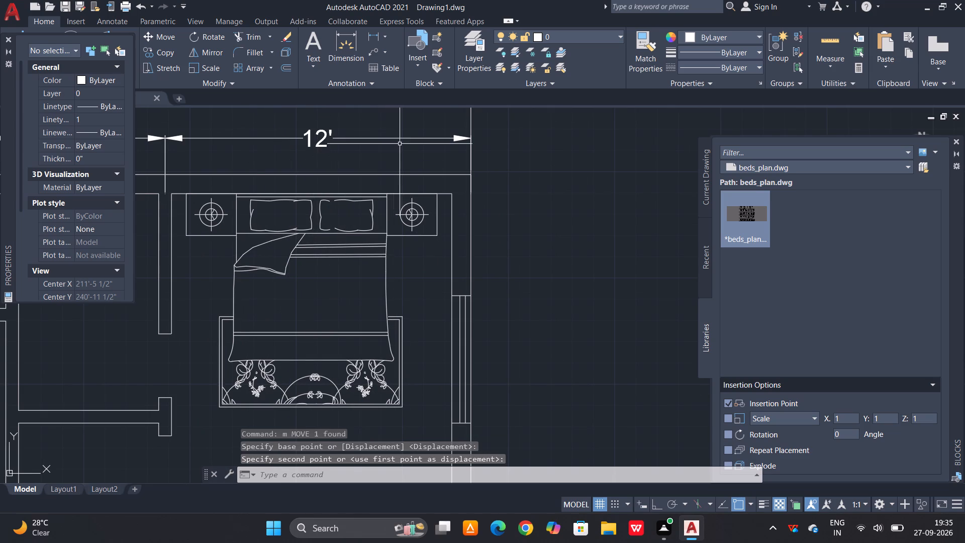
Copy the bed block from the upper-right bedroom to the empty area just outside the plan's right wall.
scroll(400, 144, "down", 2)
left_click(348, 222)
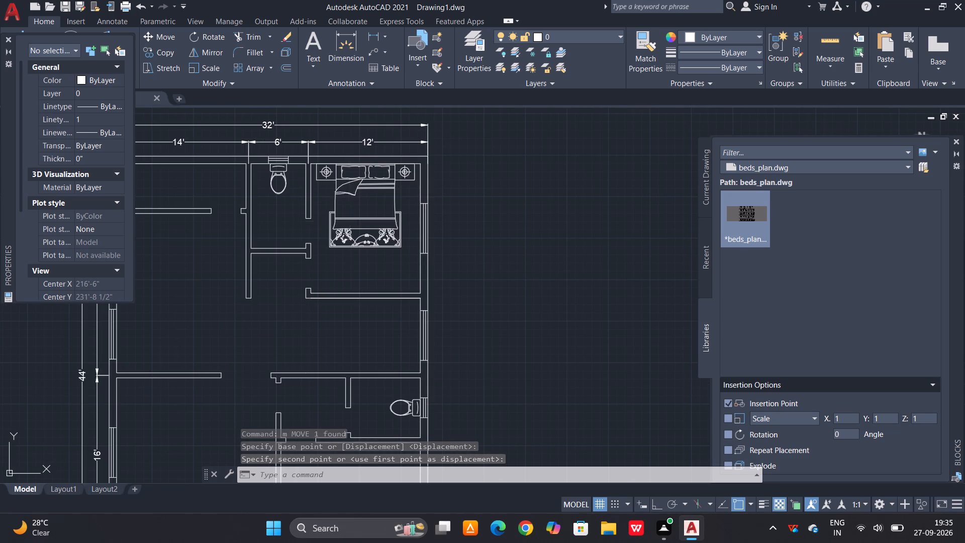
left_click(334, 245)
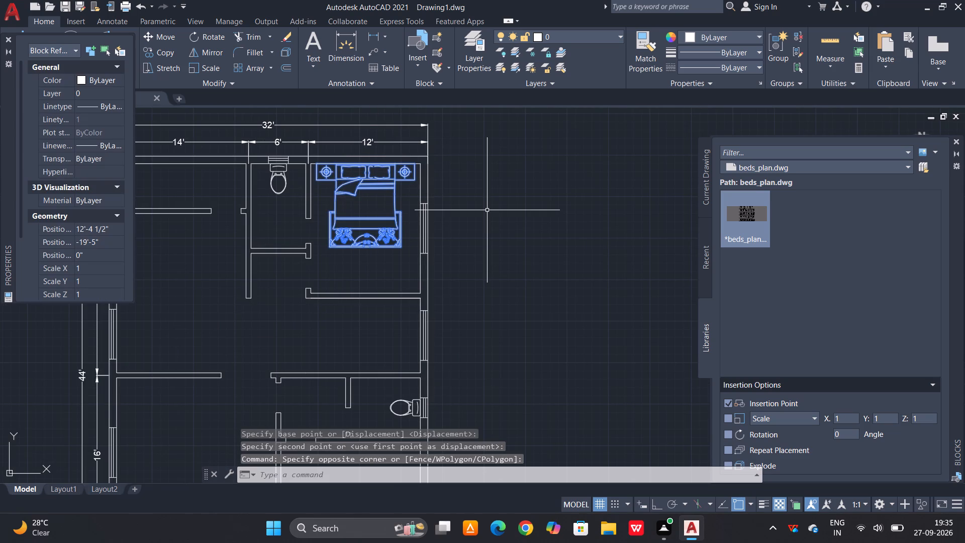
type("co")
key("space")
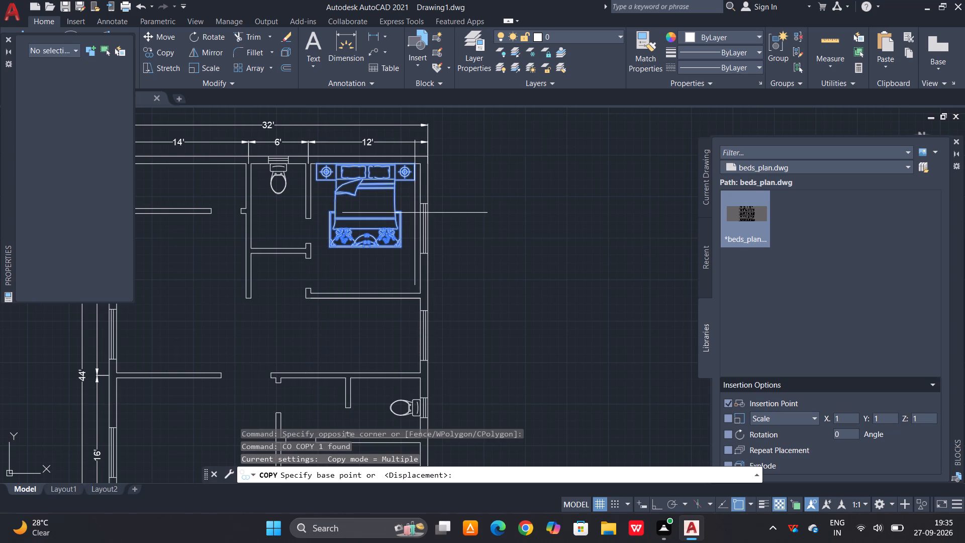
left_click(339, 251)
left_click(524, 255)
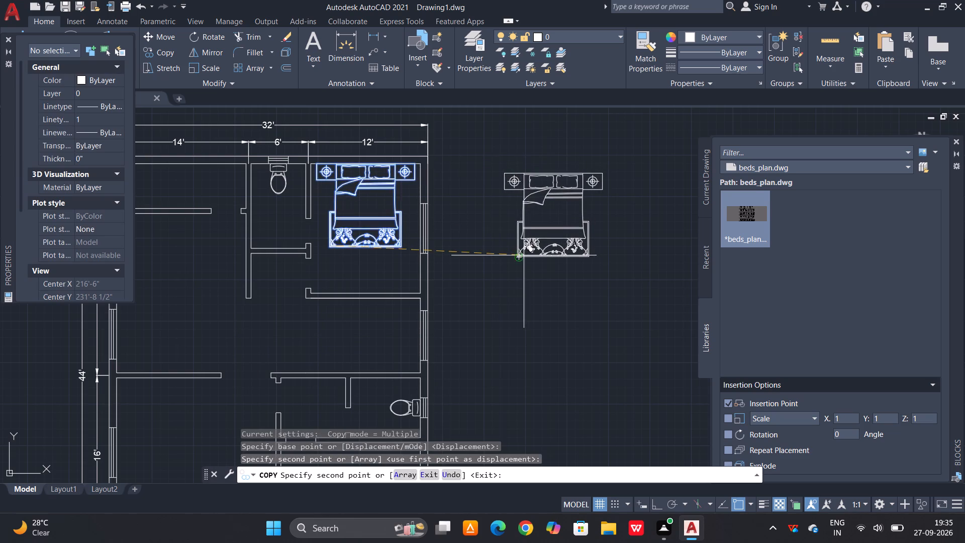
key("Escape")
Turn on Ortho and rotate the copied bed 90 degrees clockwise about its headboard midpoint.
left_click(562, 199)
type("ro")
key("space")
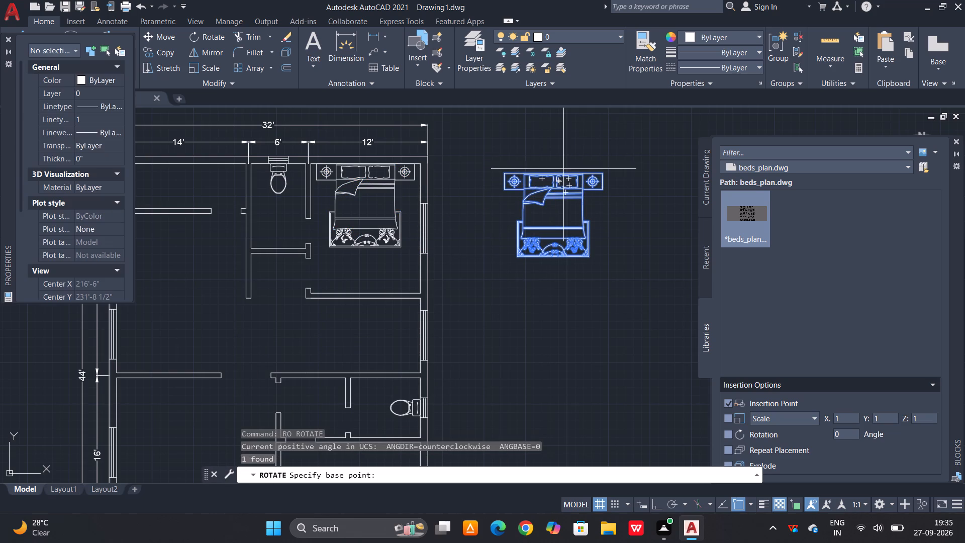
left_click(551, 170)
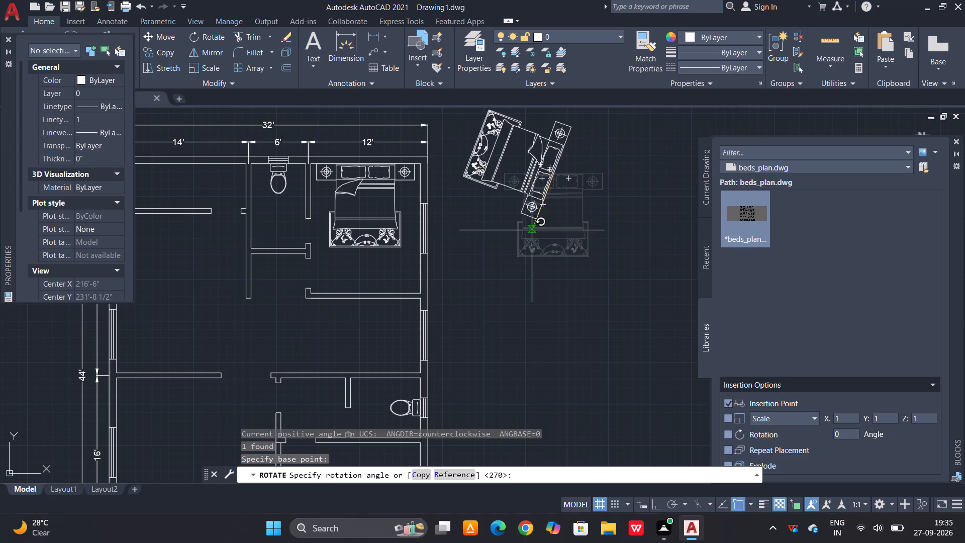
key("F8")
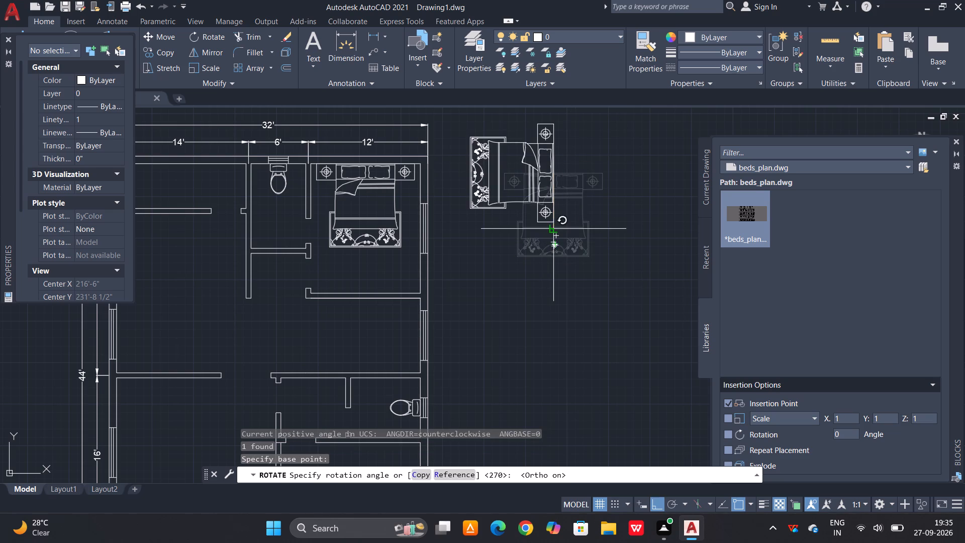
left_click(556, 228)
Move the rotated bed by its headboard midpoint into the plan's lower-right bedroom, against the inner face of the right wall.
left_click(540, 185)
key("m")
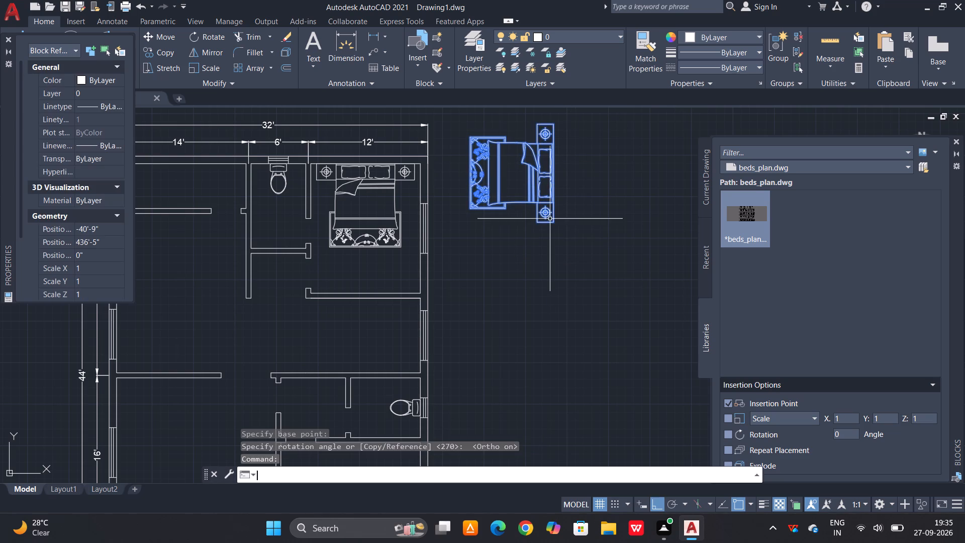
key("space")
scroll(614, 93, "up", 3)
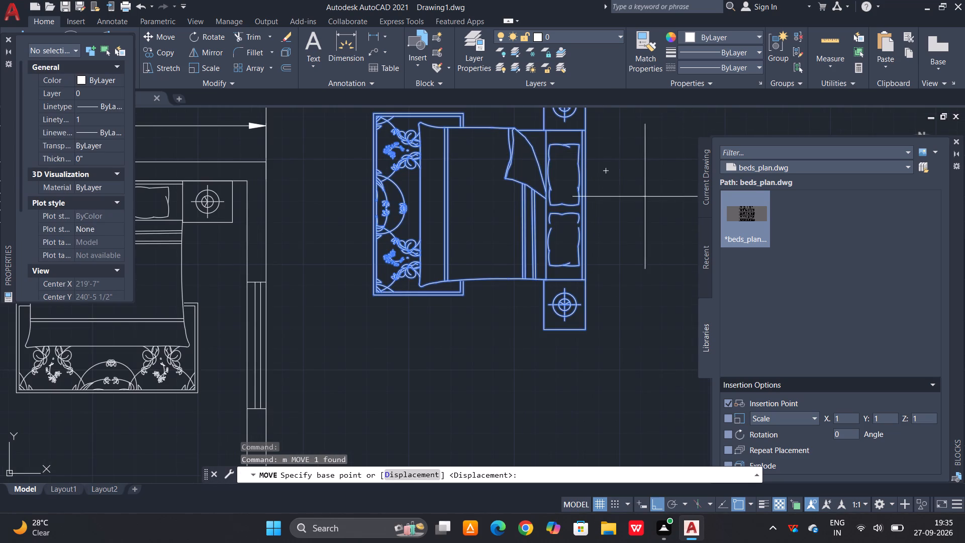
left_click(583, 207)
scroll(569, 174, "down", 7)
scroll(520, 245, "up", 4)
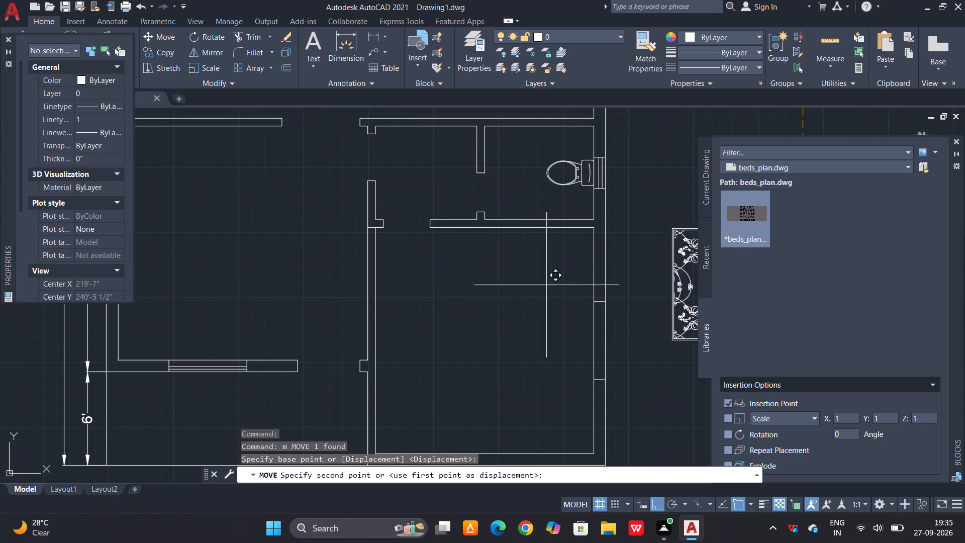
left_click(594, 340)
Copy the two inner glazing lines from the right wall's middle window into the window opening behind the lower-right bedroom's bed.
scroll(589, 312, "down", 2)
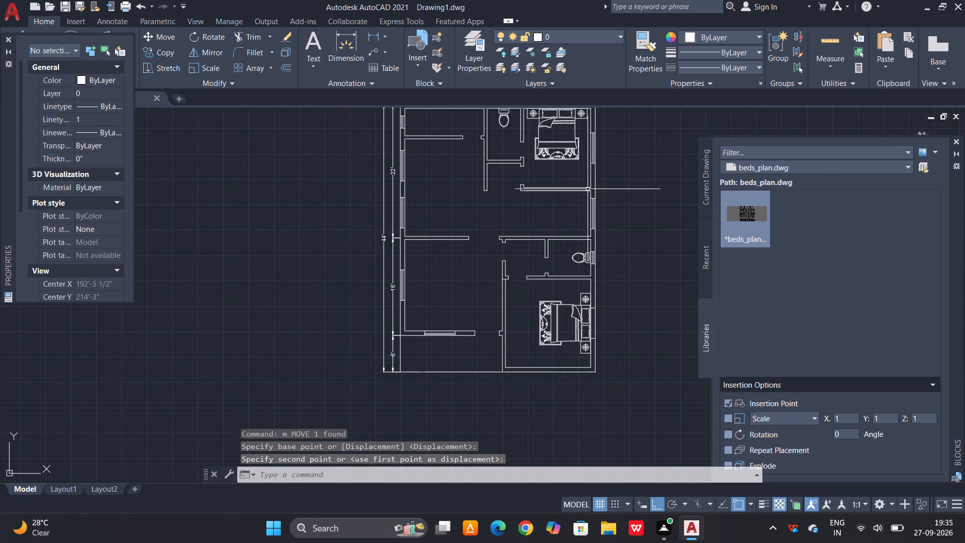
scroll(593, 209, "up", 6)
key("Escape")
left_click_drag(570, 216, 566, 215)
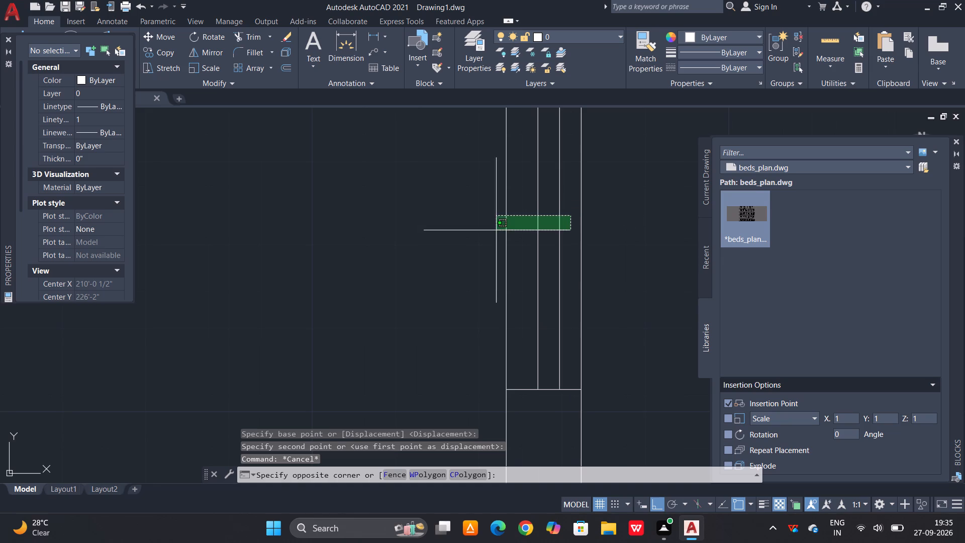
left_click(535, 225)
type("co")
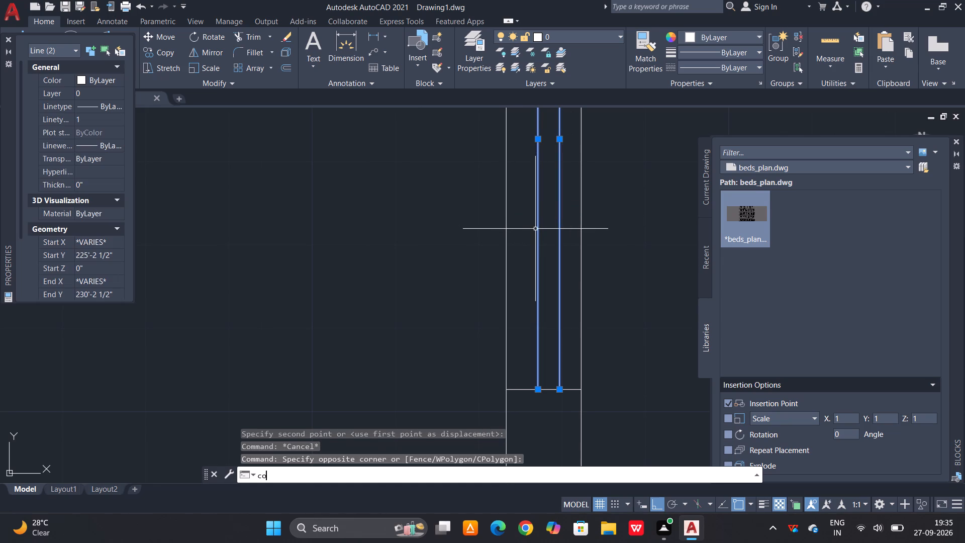
key("space")
scroll(586, 273, "down", 2)
scroll(591, 232, "down", 3)
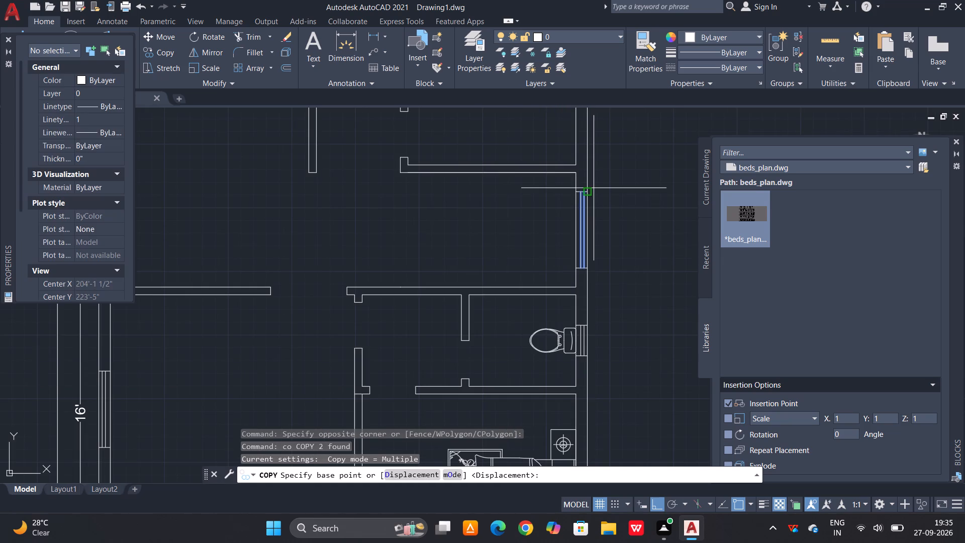
scroll(587, 190, "up", 3)
left_click(591, 186)
scroll(585, 158, "down", 4)
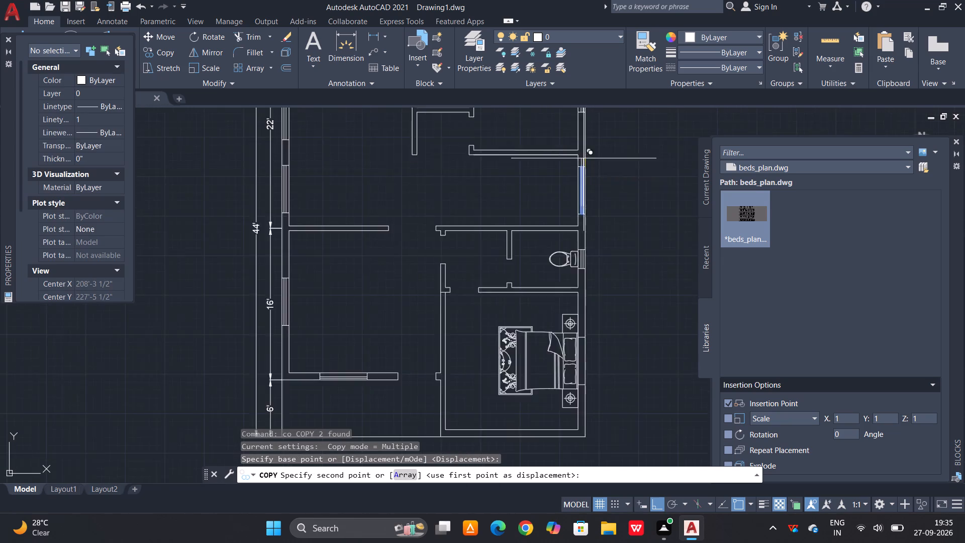
scroll(572, 265, "up", 5)
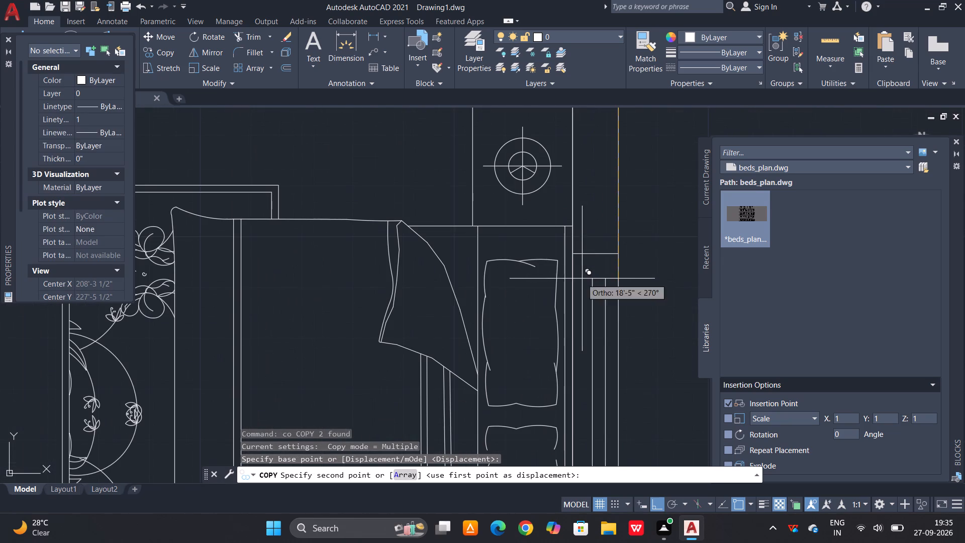
left_click(621, 253)
scroll(623, 191, "down", 1)
key("Escape")
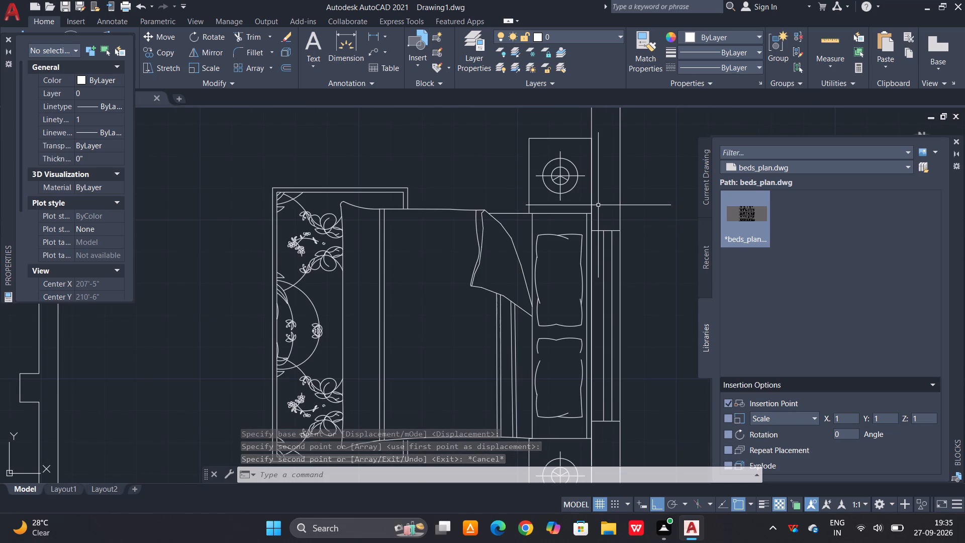
scroll(561, 255, "down", 3)
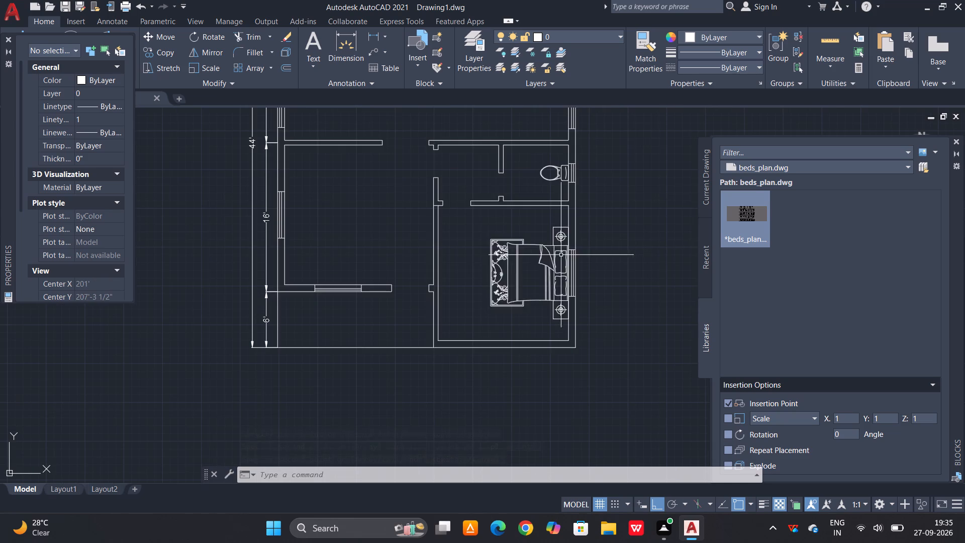
Load cooktop_2.dwg from the Downloads folder as the block library.
middle_click_drag(442, 258, 480, 319)
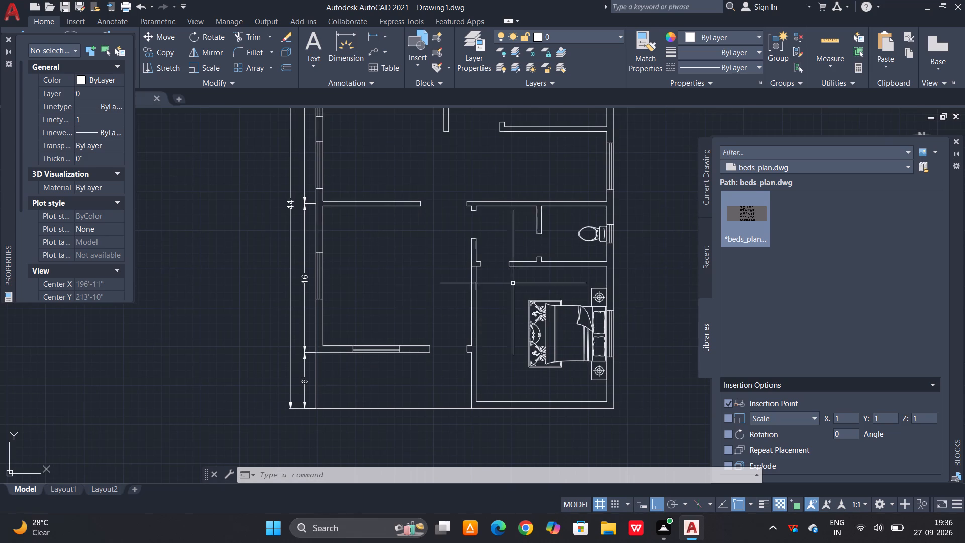
left_click(922, 161)
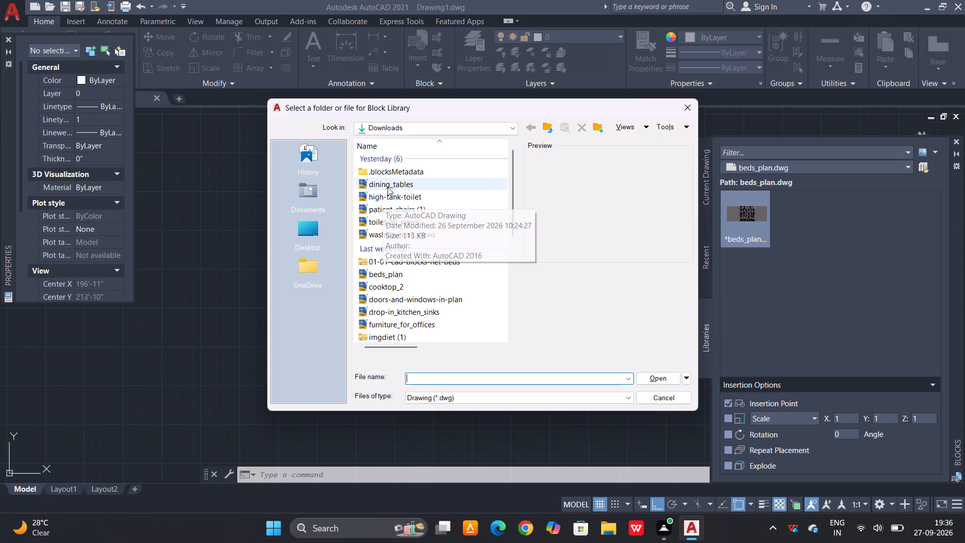
left_click(375, 324)
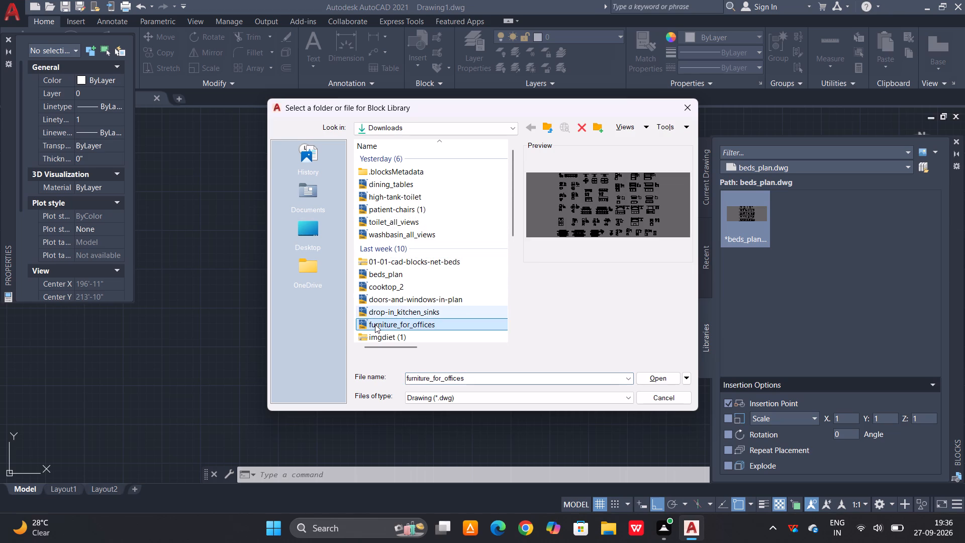
left_click(377, 311)
left_click(383, 300)
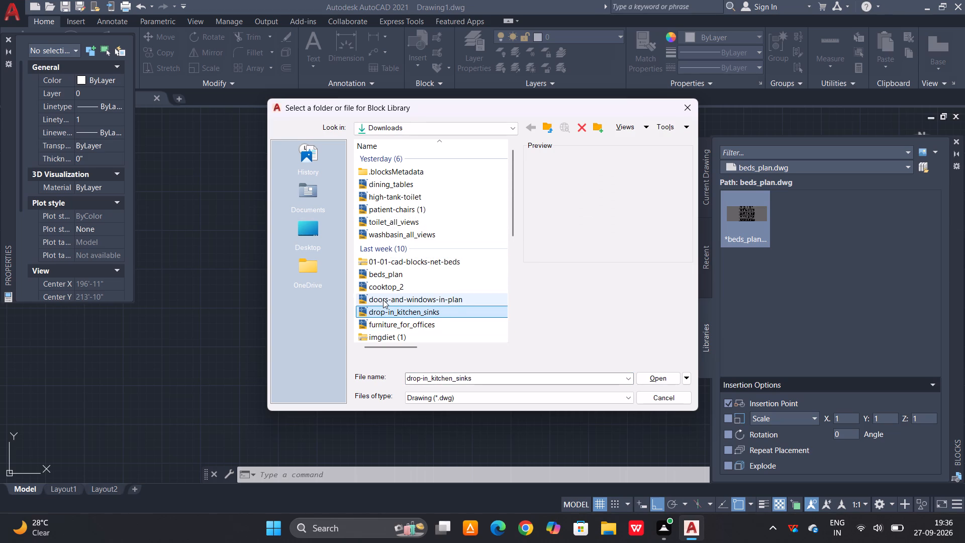
left_click(387, 308)
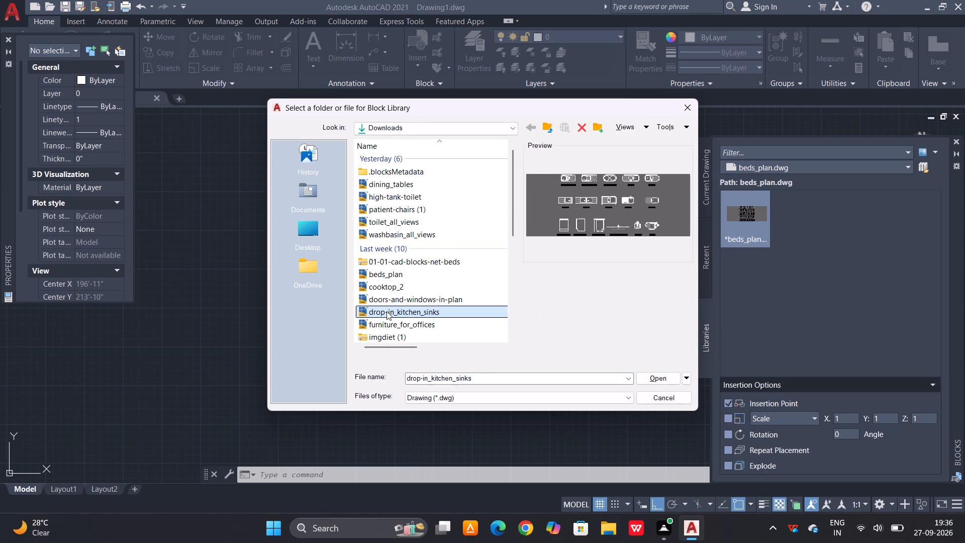
left_click(387, 277)
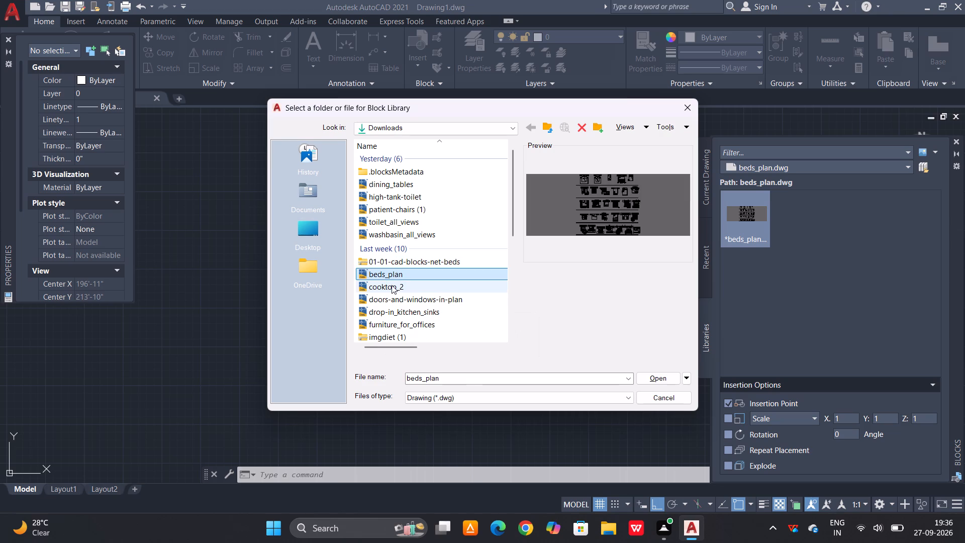
left_click(392, 285)
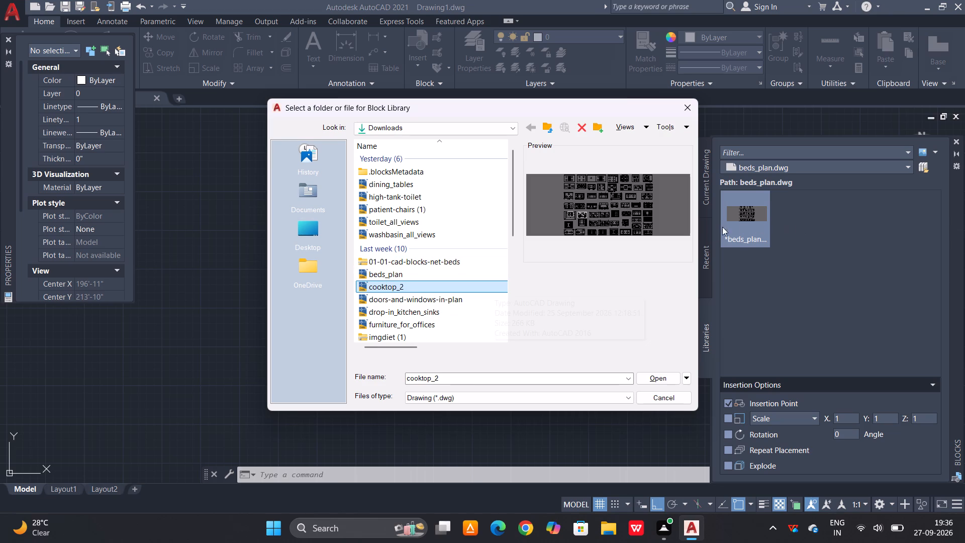
left_click(656, 378)
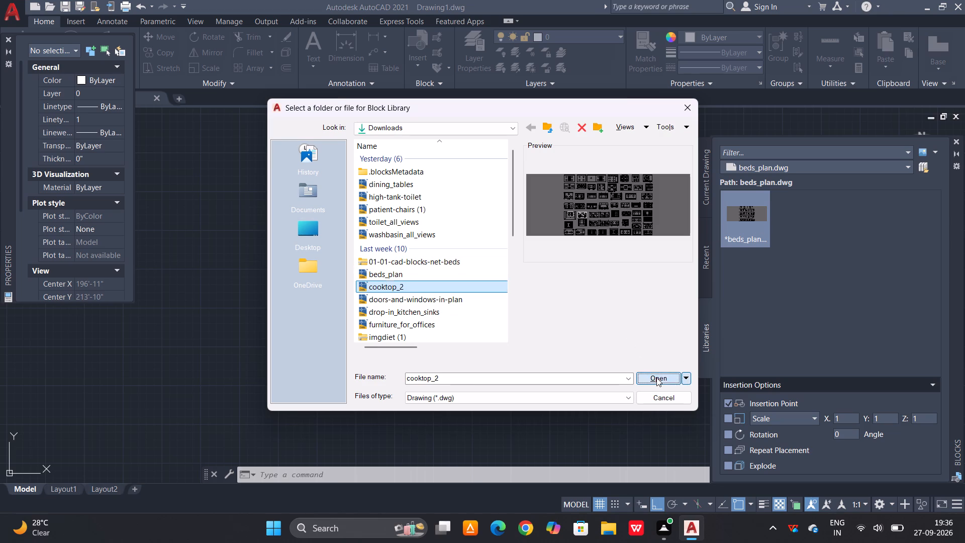
Insert the cooktop_2 block set into the empty area beside the plan's lower-left side.
left_click_drag(743, 218, 559, 245)
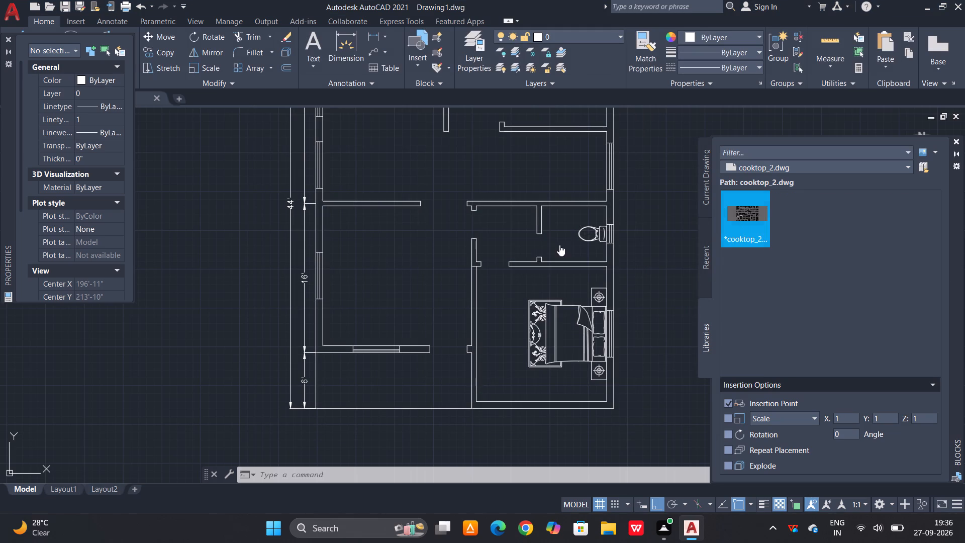
left_click_drag(559, 245, 22, 398)
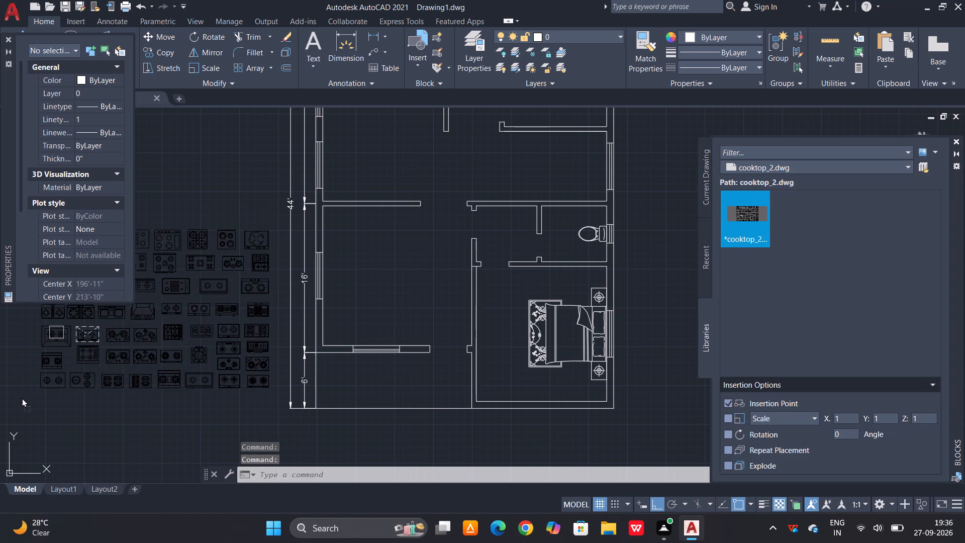
left_click_drag(22, 398, 21, 397)
Offset the left wall's inner face 2'6" into the room between the upper-left partition and the middle cross wall.
scroll(174, 368, "down", 1)
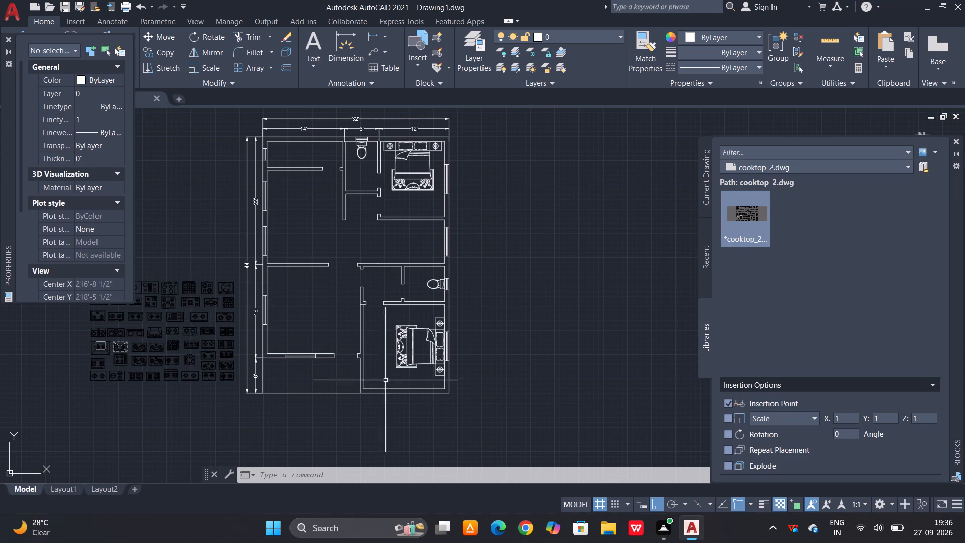
middle_click_drag(414, 347, 429, 372)
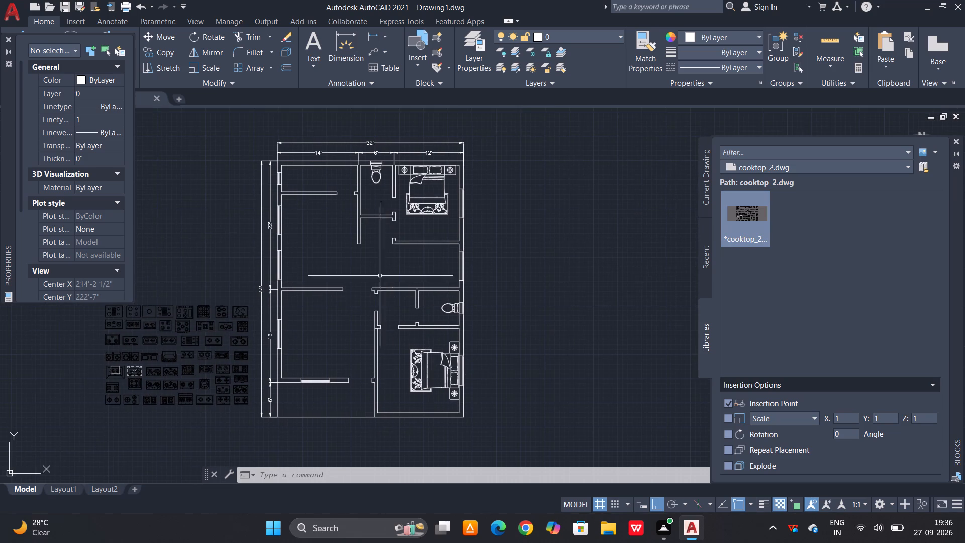
scroll(283, 207, "up", 3)
key("o")
key("space")
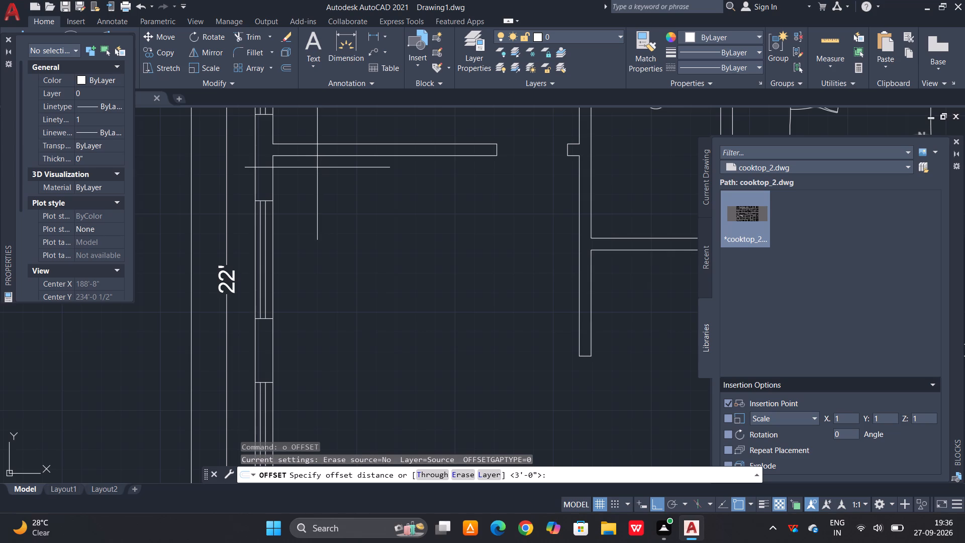
type("2'6")
key("shift+quotedbl")
key("space")
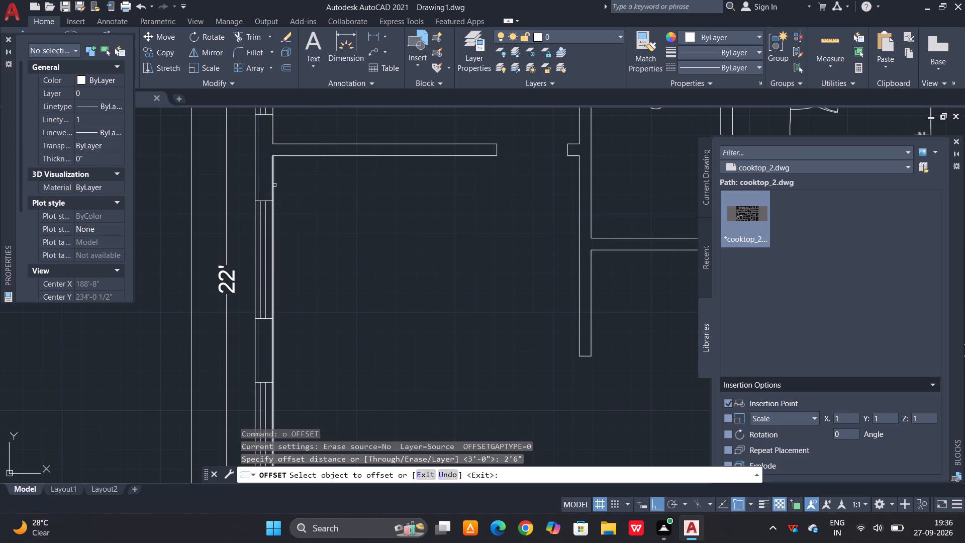
left_click(273, 183)
left_click_drag(316, 196, 323, 202)
scroll(351, 210, "down", 2)
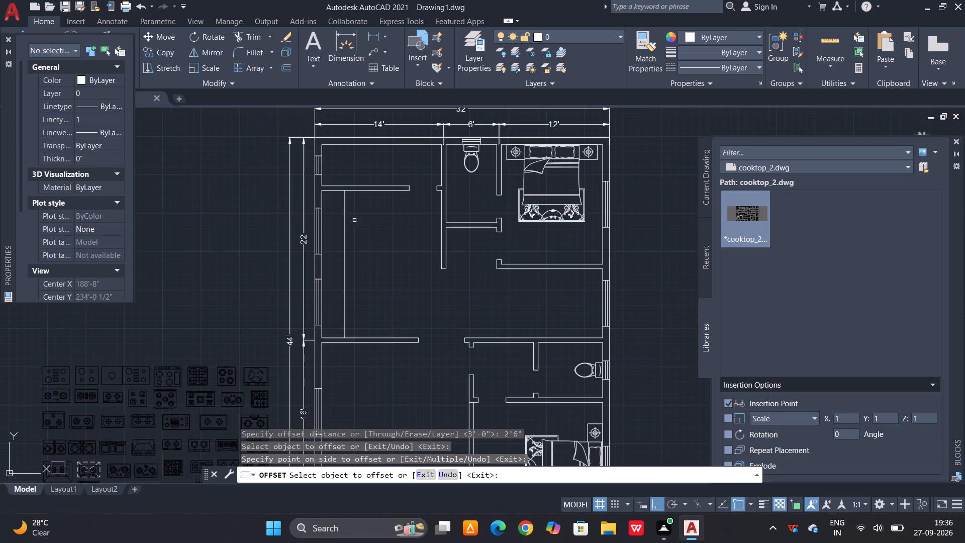
scroll(315, 282, "up", 1)
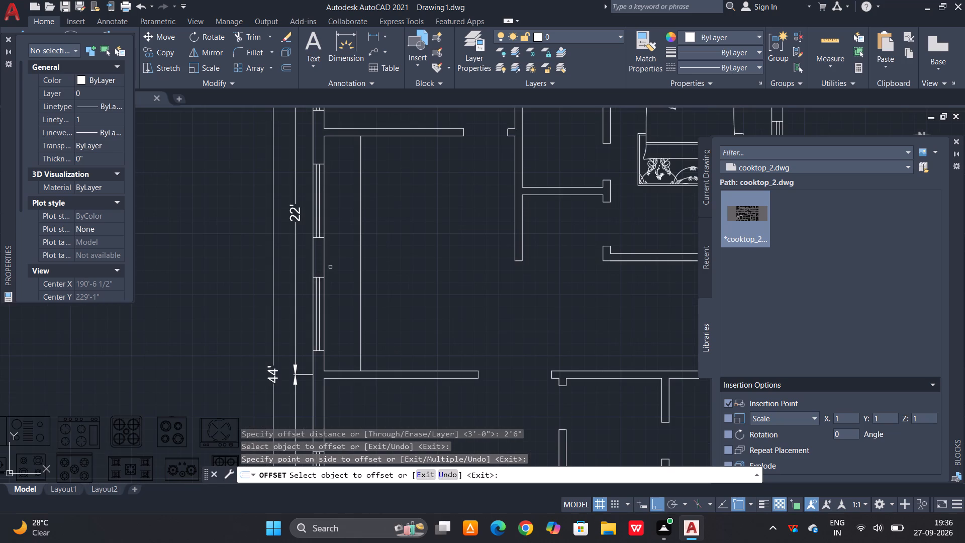
key("Escape")
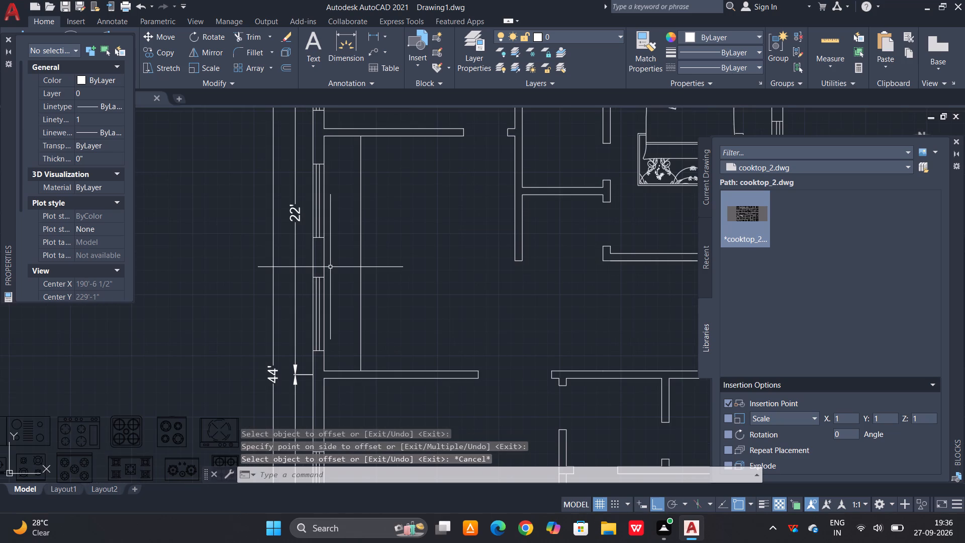
Draw a horizontal line from the midpoint of that room's left wall face to the offset counter line.
type("l")
key("space")
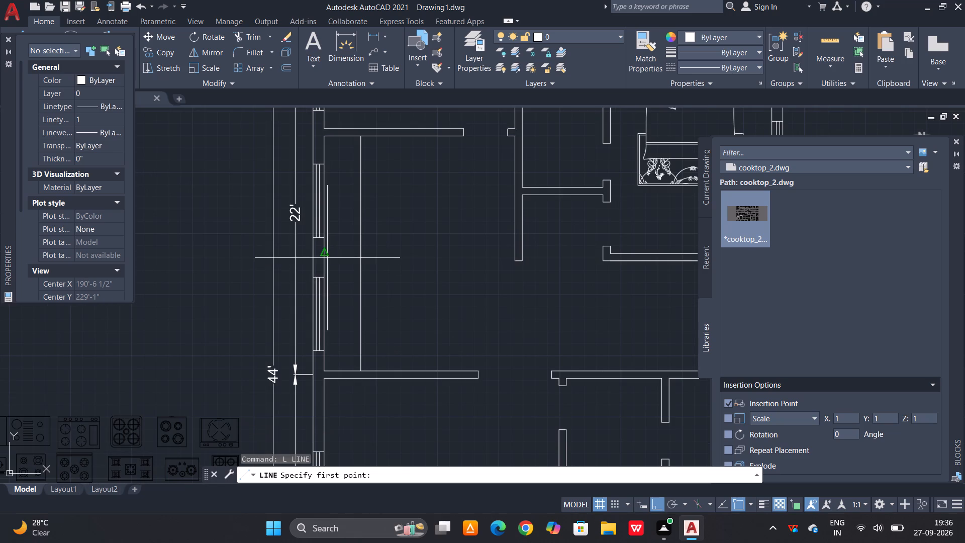
left_click(326, 256)
left_click(362, 253)
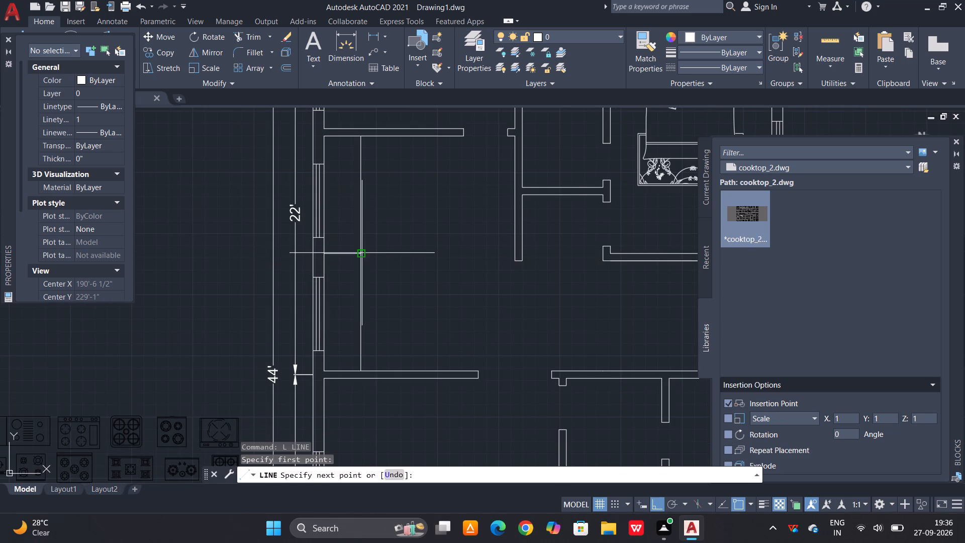
key("space")
key("Escape")
Trim away the part of the counter line below the horizontal line.
type("tr")
key("space")
key("space")
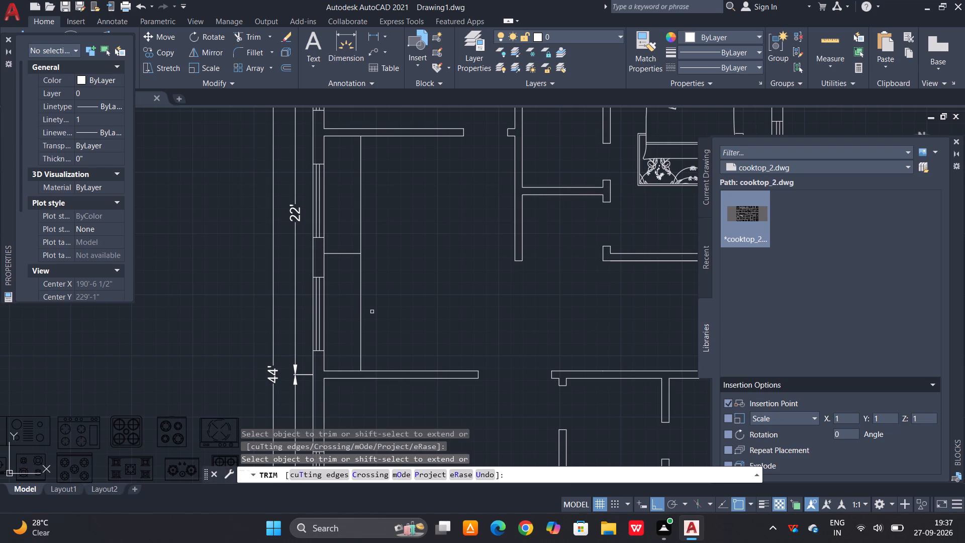
left_click(372, 312)
left_click(349, 309)
scroll(459, 248, "down", 2)
scroll(325, 330, "up", 1)
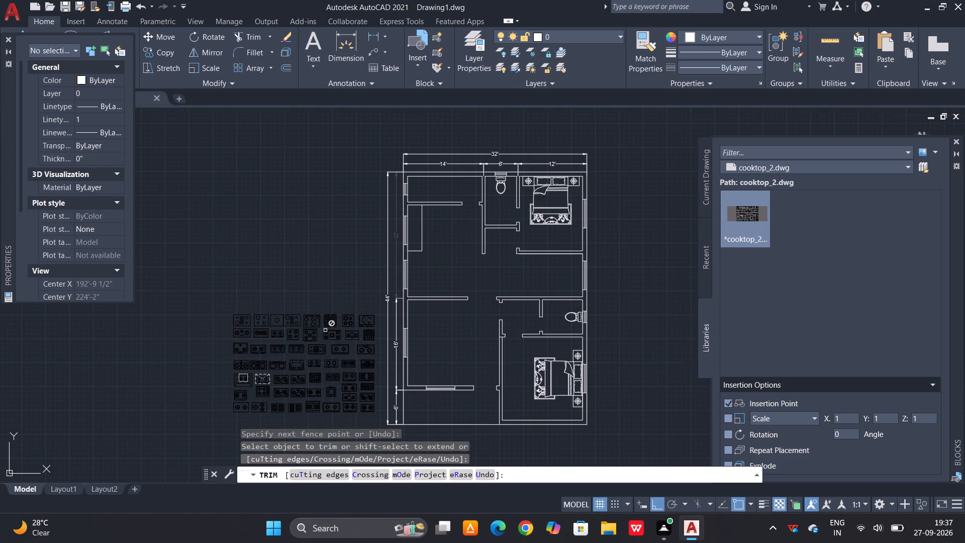
scroll(325, 330, "up", 1)
key("Escape")
Explode the inserted cooktop_2 block set into separate objects.
left_click_drag(413, 264, 408, 265)
left_click(312, 313)
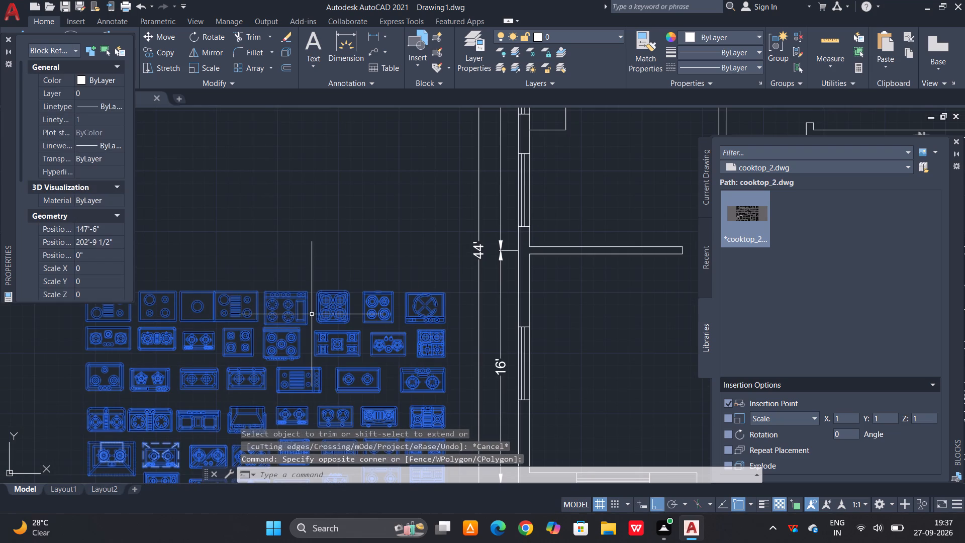
type("x")
key("space")
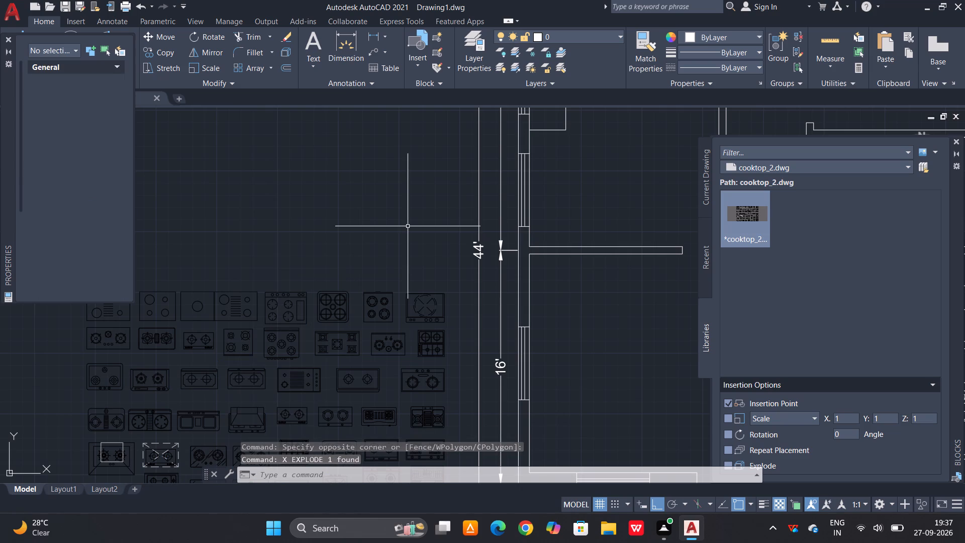
Move the five-burner cooktop with front knobs from the exploded cooktop set into the open floor of the kitchen room.
scroll(244, 309, "up", 1)
middle_click_drag(235, 323, 365, 273)
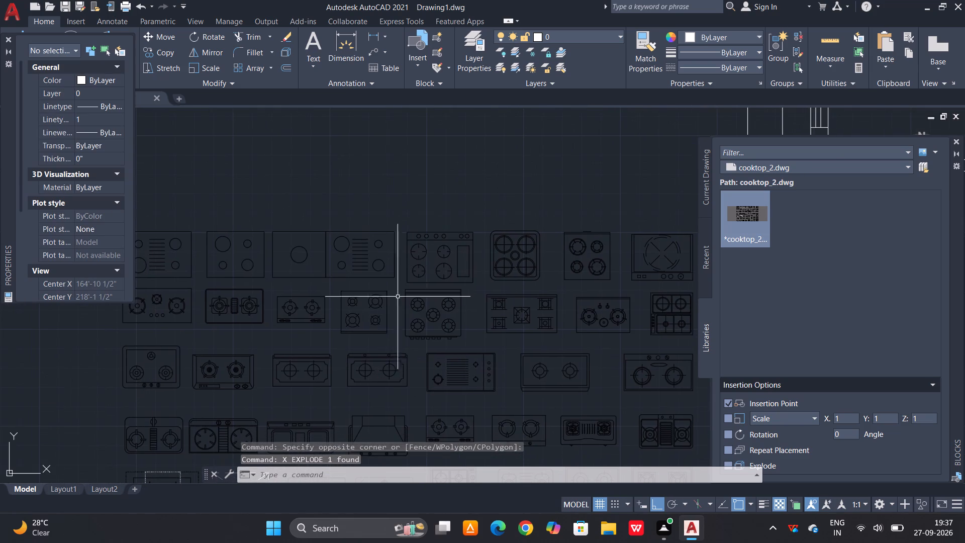
scroll(384, 340, "up", 1)
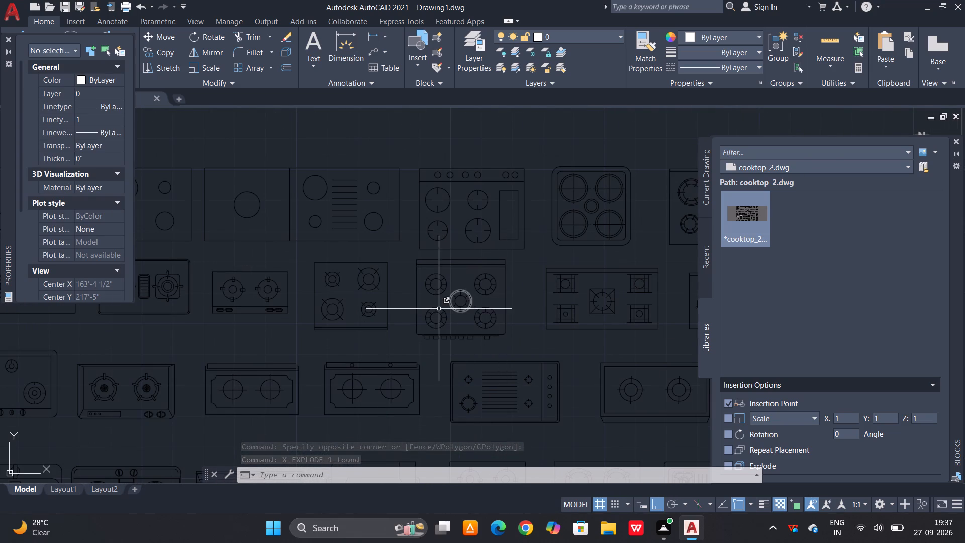
left_click(455, 303)
scroll(537, 242, "up", 1)
key("Escape")
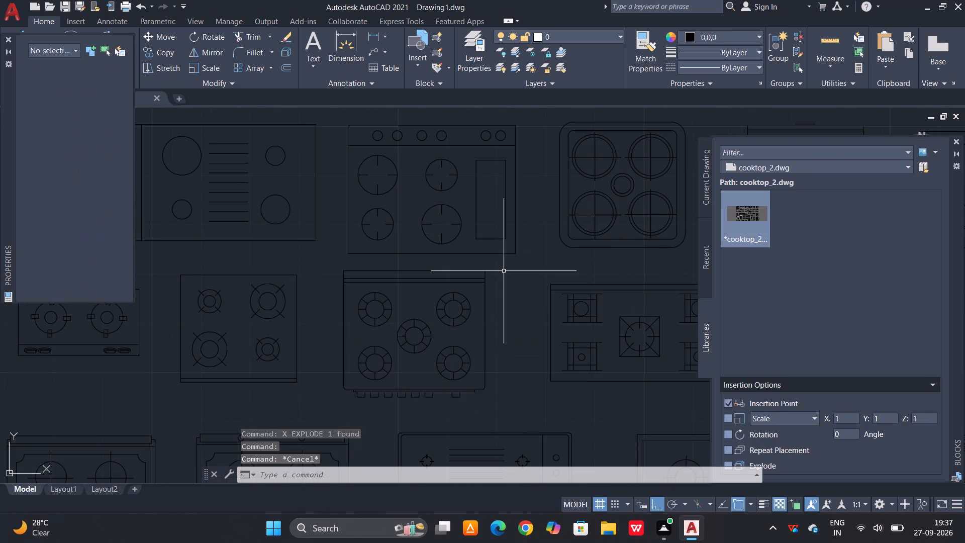
left_click(504, 271)
key("Escape")
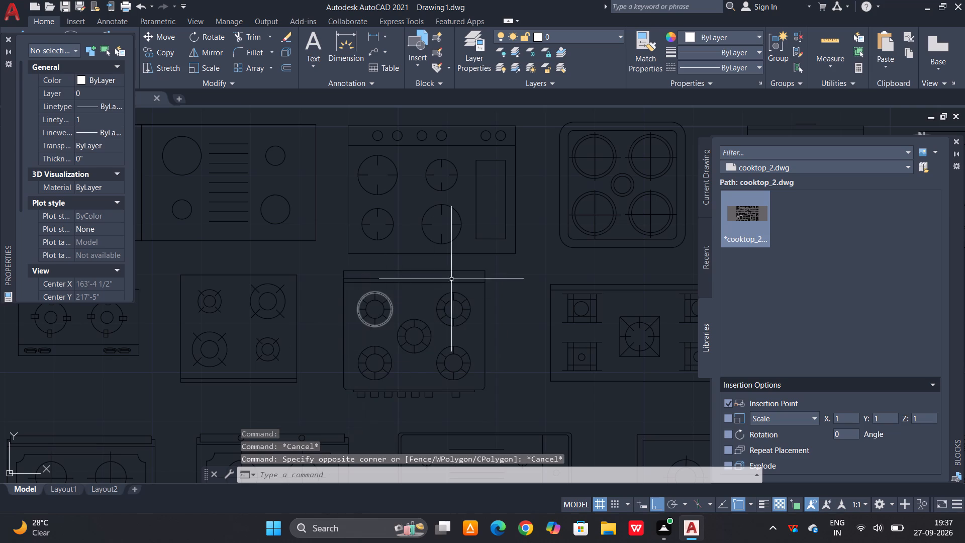
left_click(488, 260)
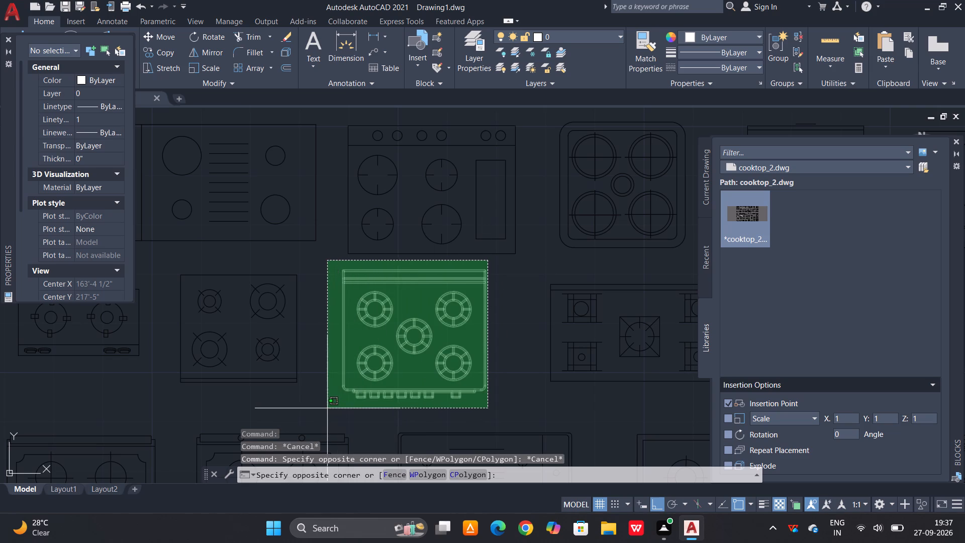
left_click(327, 408)
key("m")
key("space")
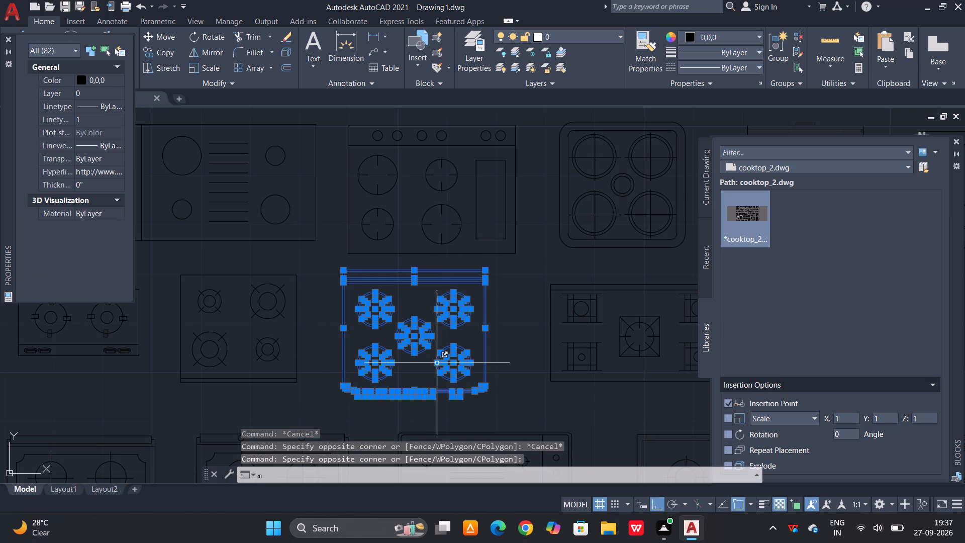
left_click(408, 316)
scroll(282, 302, "down", 4)
scroll(364, 251, "down", 2)
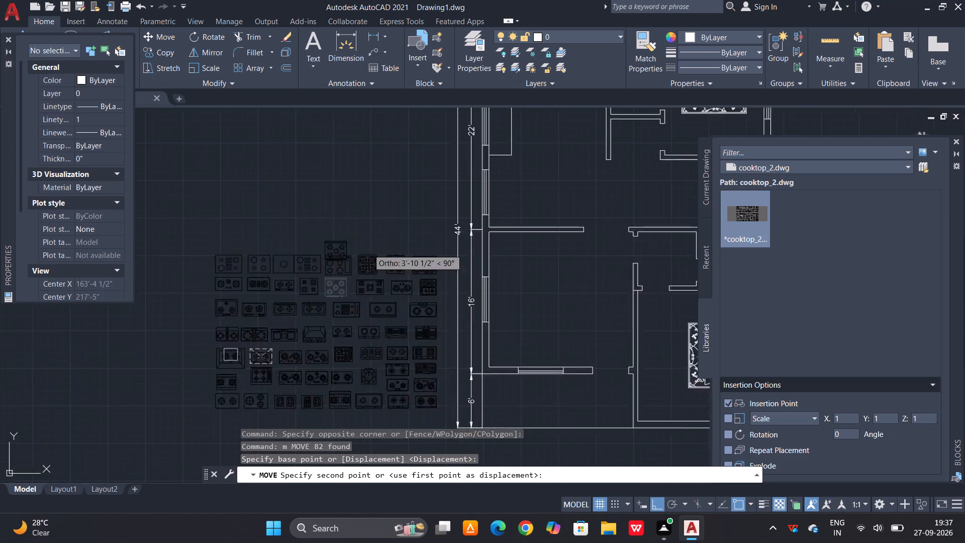
scroll(360, 257, "down", 1)
scroll(470, 223, "up", 2)
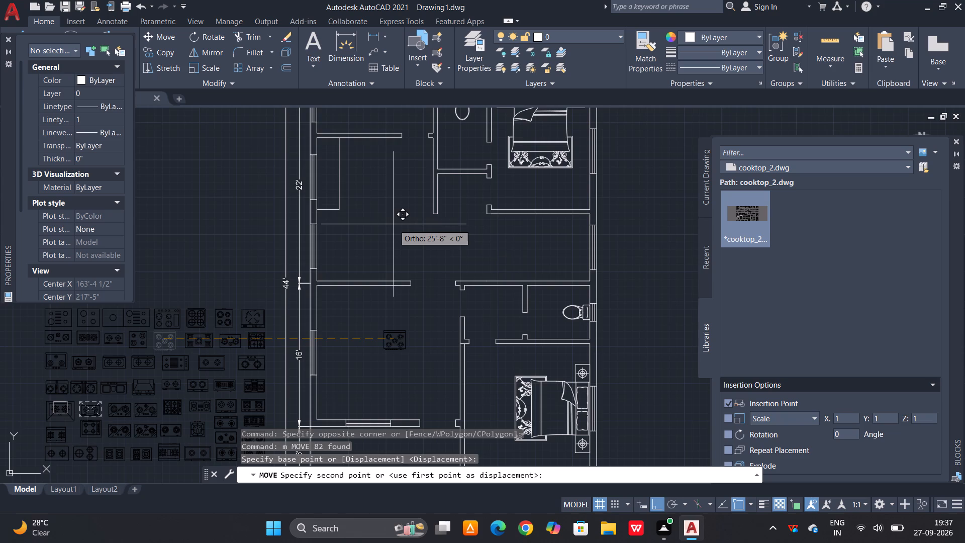
key("F8")
scroll(392, 220, "up", 3)
left_click(385, 213)
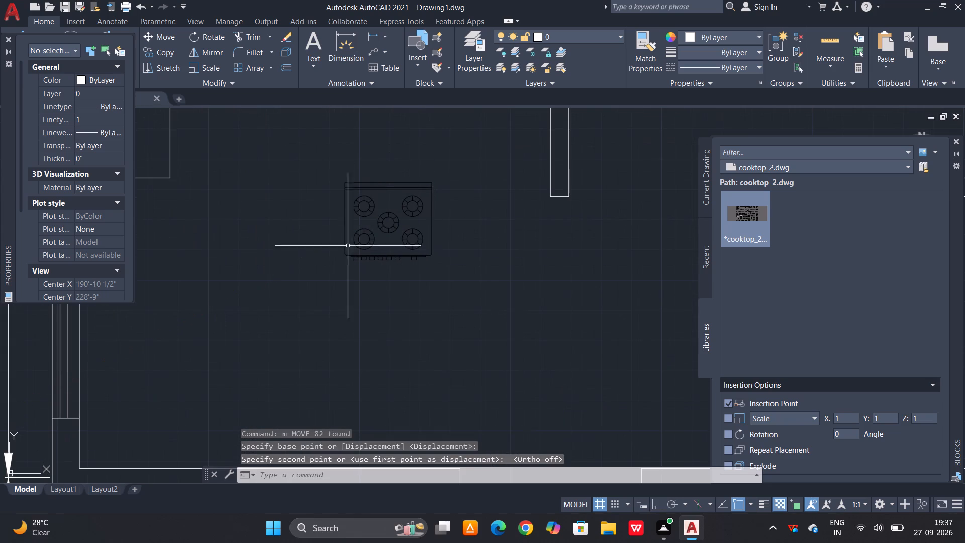
Change the colour of all the moved cooktop's objects to ByBlock.
left_click_drag(513, 129, 474, 163)
left_click(314, 276)
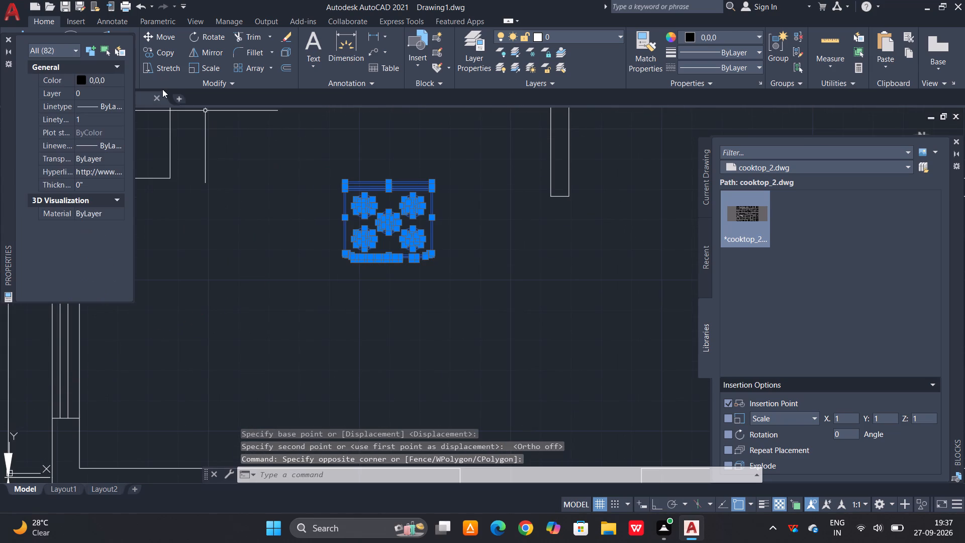
left_click(119, 83)
left_click(117, 82)
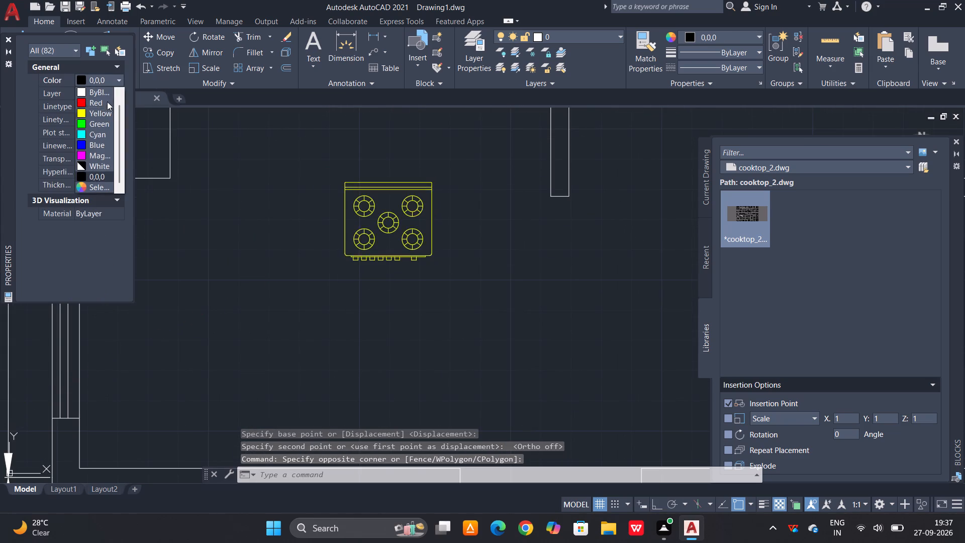
left_click(107, 96)
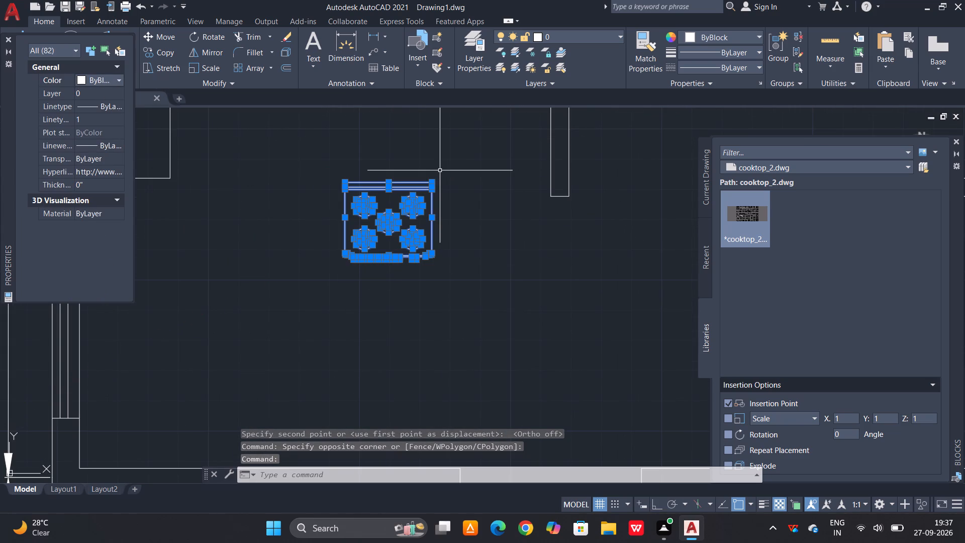
key("Escape")
Convert the cooktop's objects into a single block named g.
left_click_drag(440, 170, 395, 202)
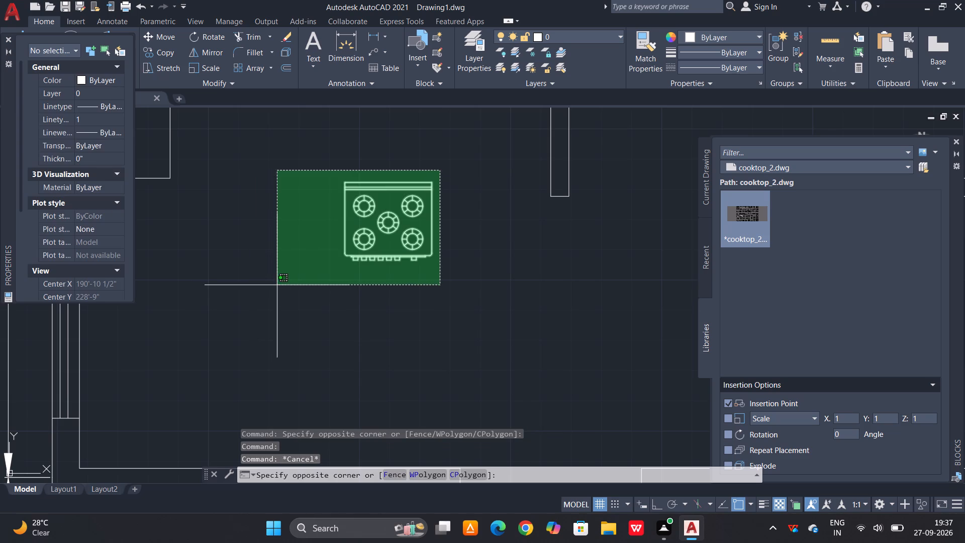
left_click(278, 285)
key("b")
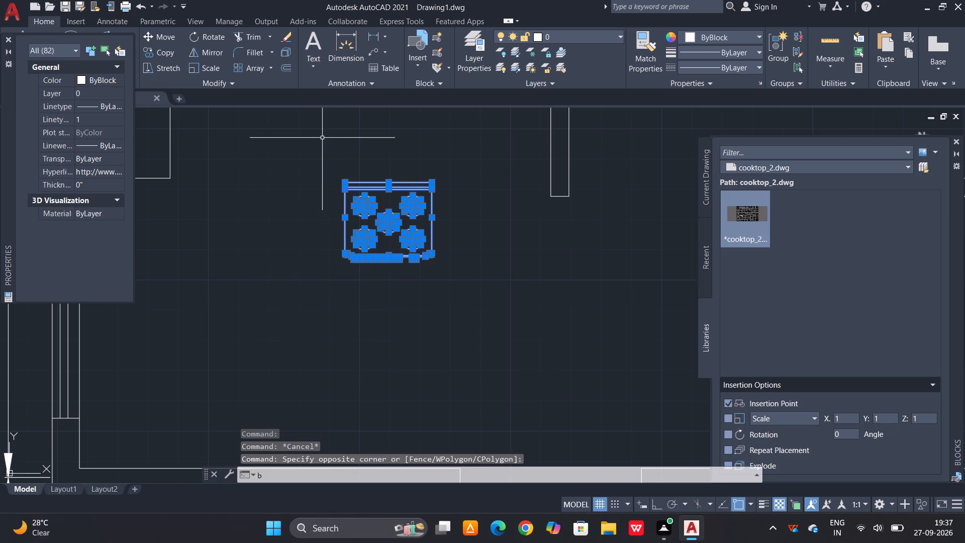
key("space")
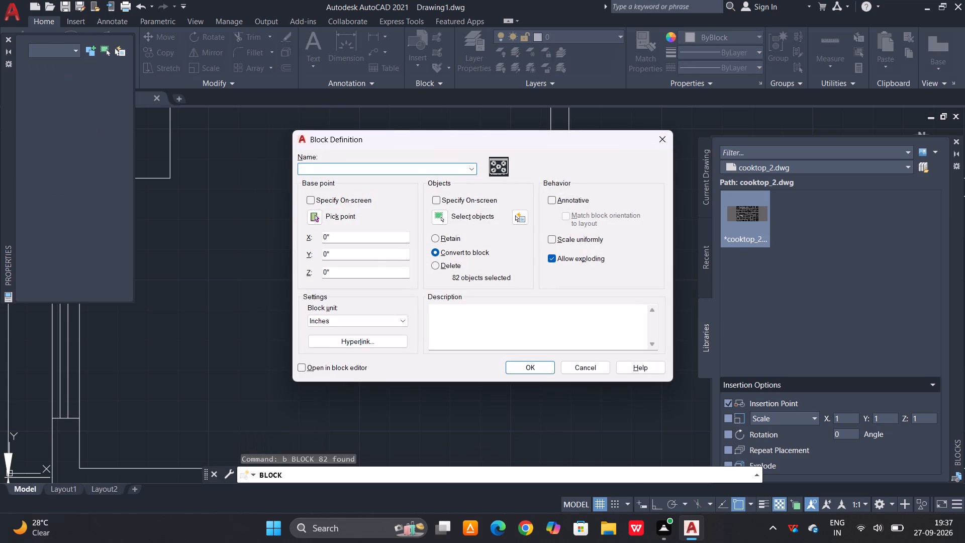
key("g")
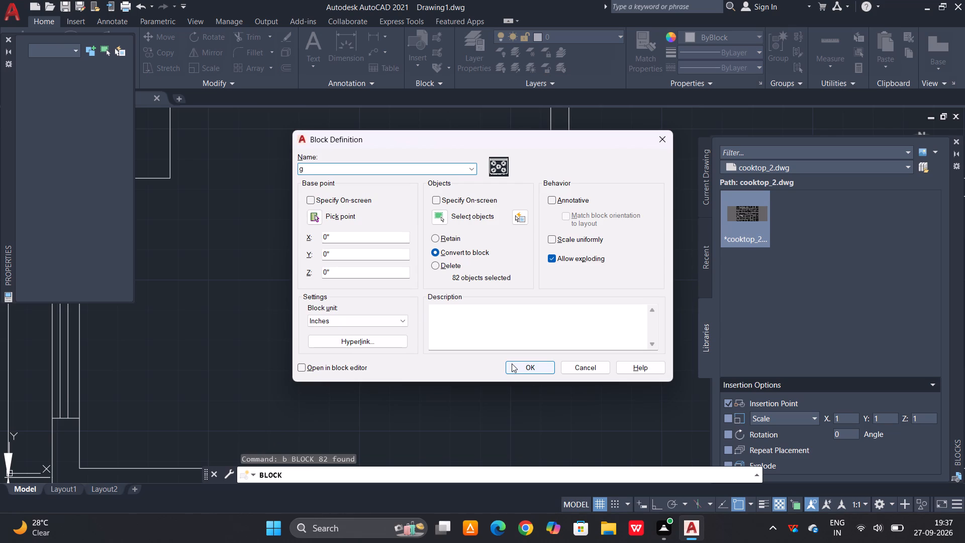
left_click(512, 364)
Rotate the cooktop block 90° about its back edge so the back faces the left wall.
left_click_drag(450, 151, 441, 180)
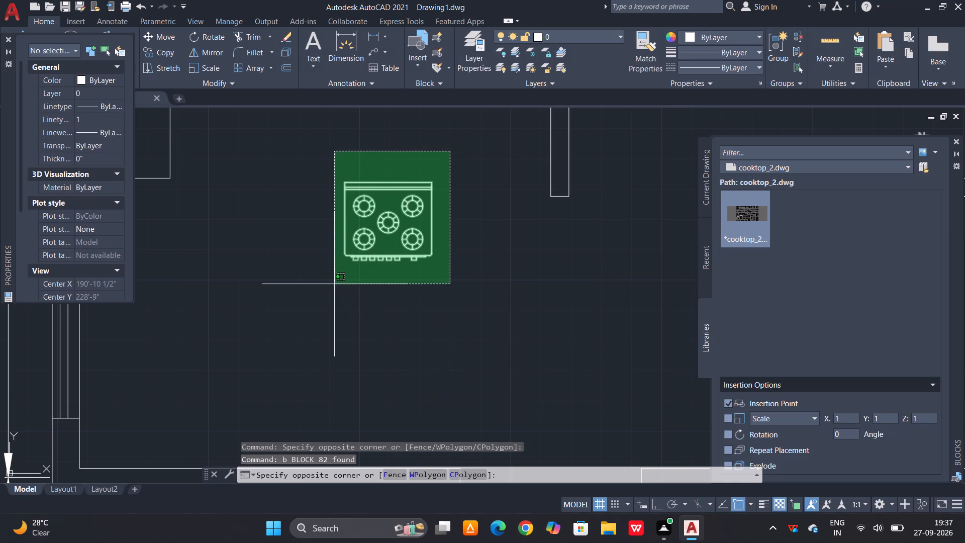
left_click(332, 284)
type("ro")
key("space")
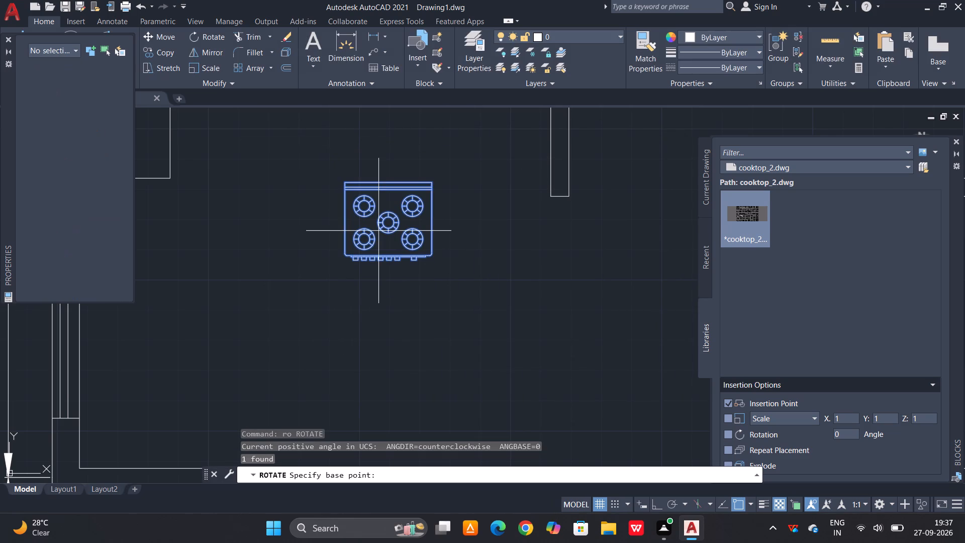
left_click(381, 180)
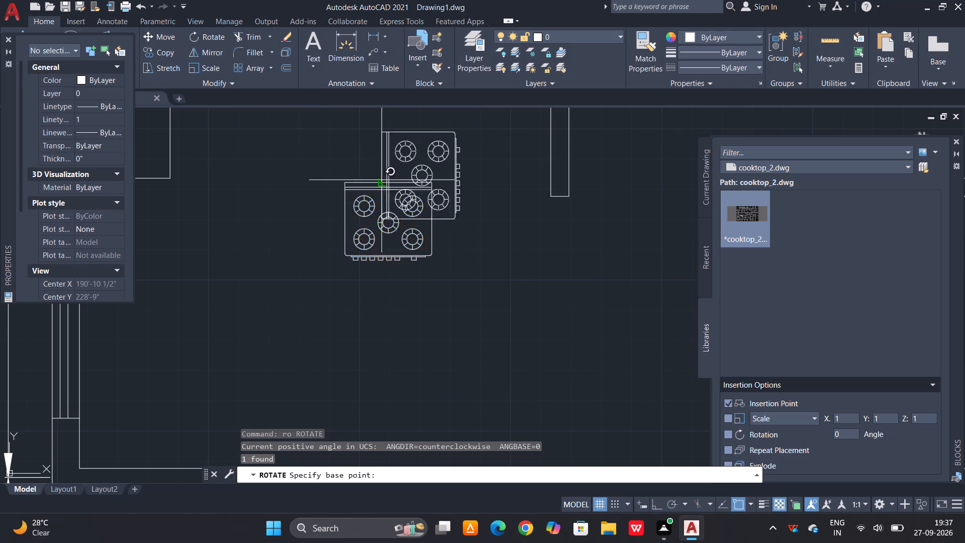
key("F8")
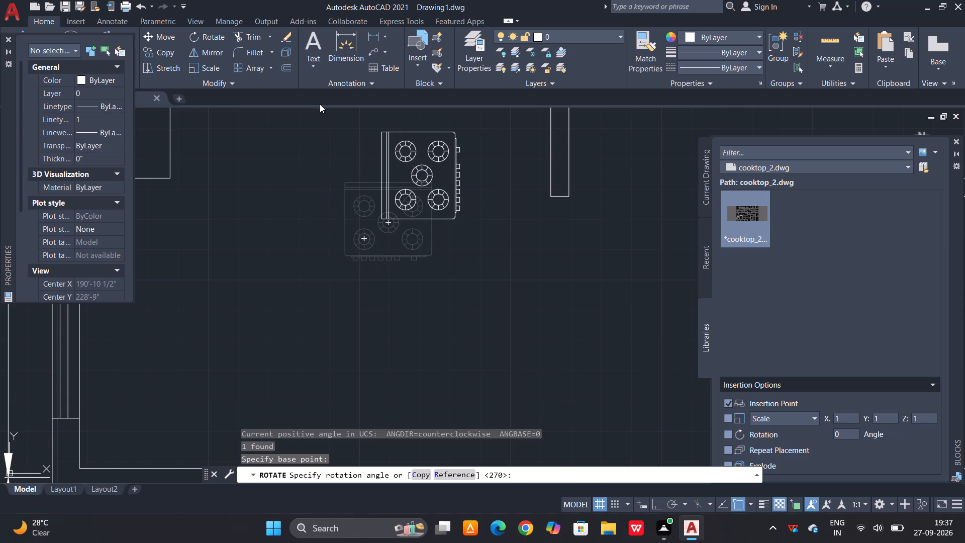
left_click(327, 107)
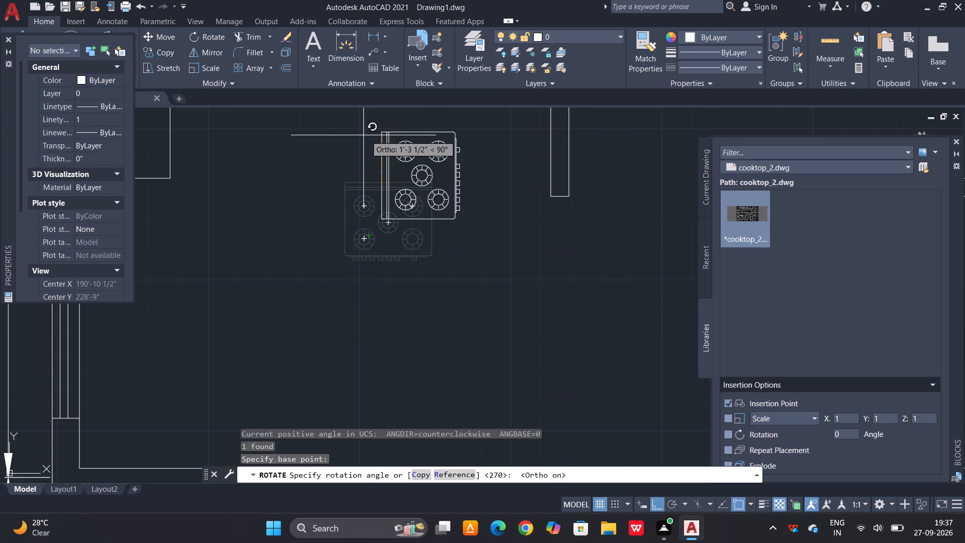
left_click(363, 135)
Move the cooktop block by its back edge's midpoint to the midpoint of the window beside the kitchen counter.
left_click(436, 199)
left_click(367, 235)
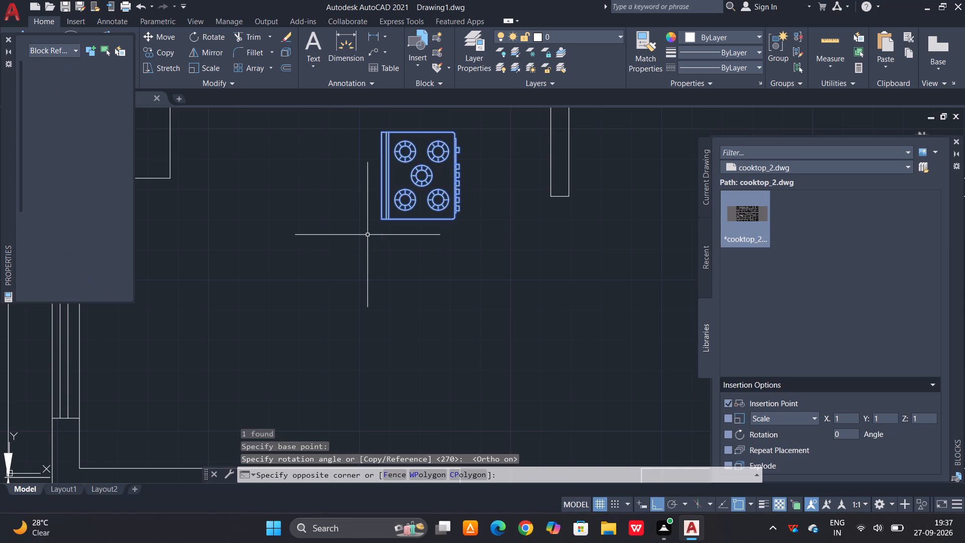
key("m")
key("space")
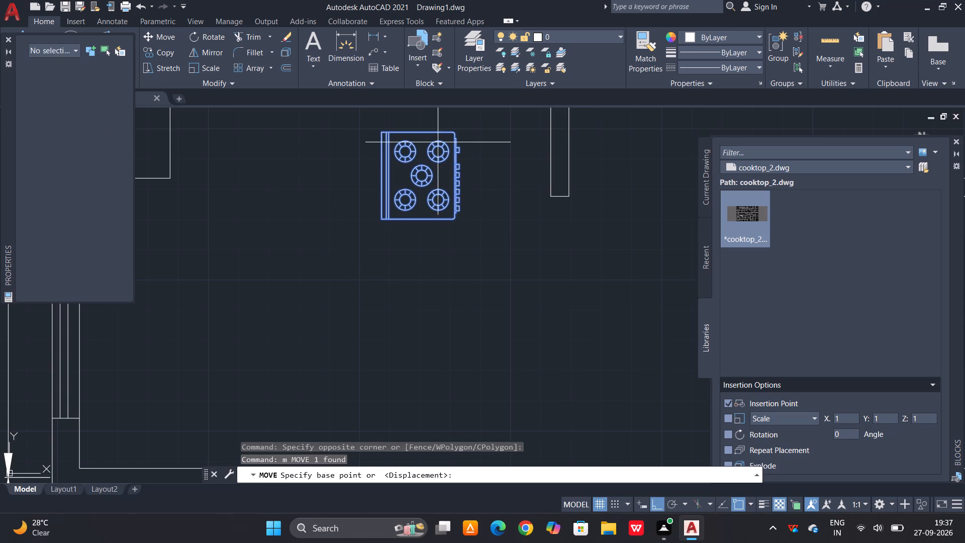
left_click(381, 175)
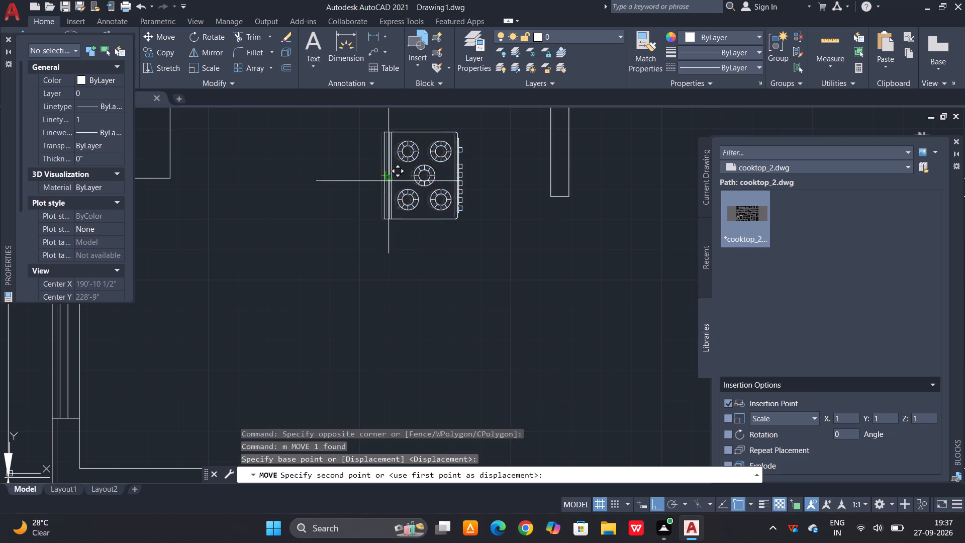
scroll(406, 222, "down", 3)
middle_click_drag(313, 172, 363, 258)
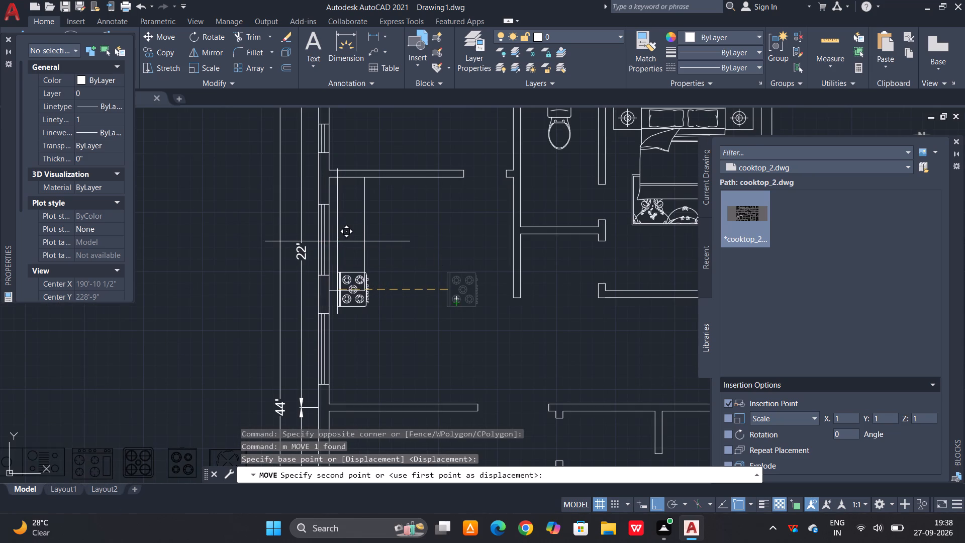
left_click(330, 239)
Move the cooktop block horizontally so its back edge sits on the left wall's inner face at the window.
scroll(341, 227, "up", 3)
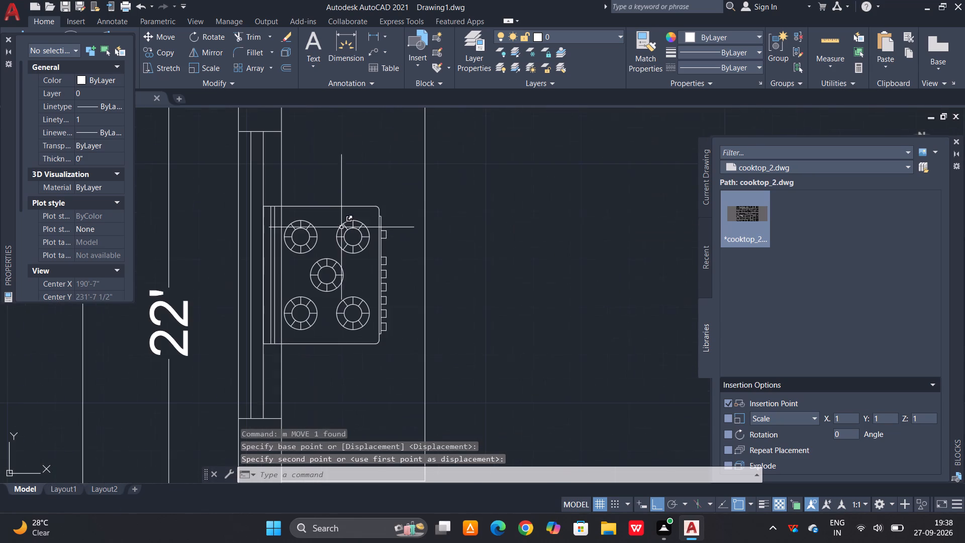
left_click_drag(374, 184, 372, 193)
left_click(333, 246)
key("m")
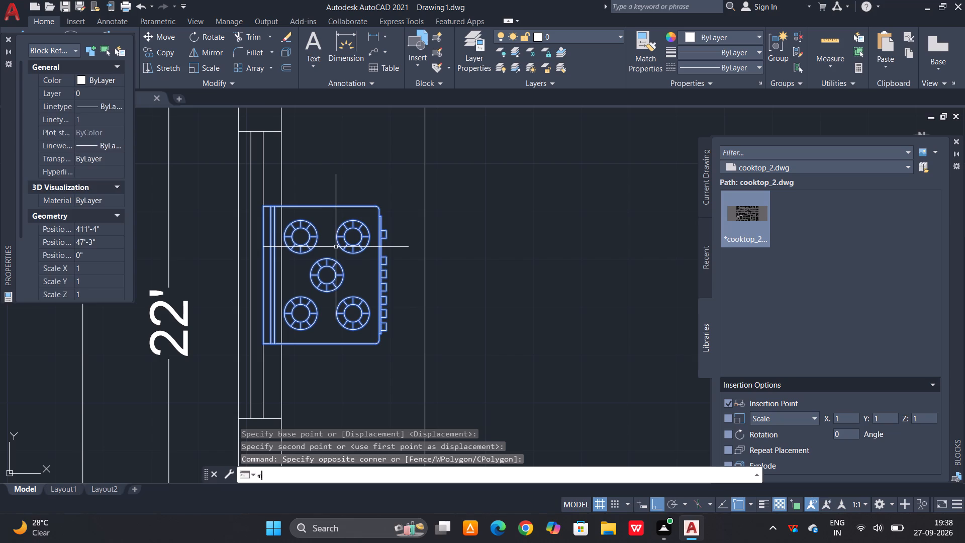
key("space")
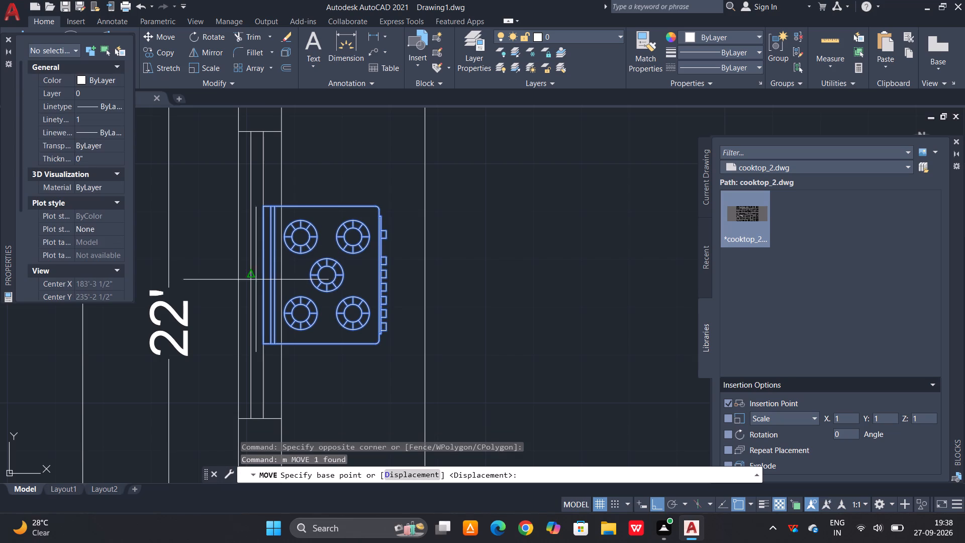
left_click(263, 277)
left_click(279, 277)
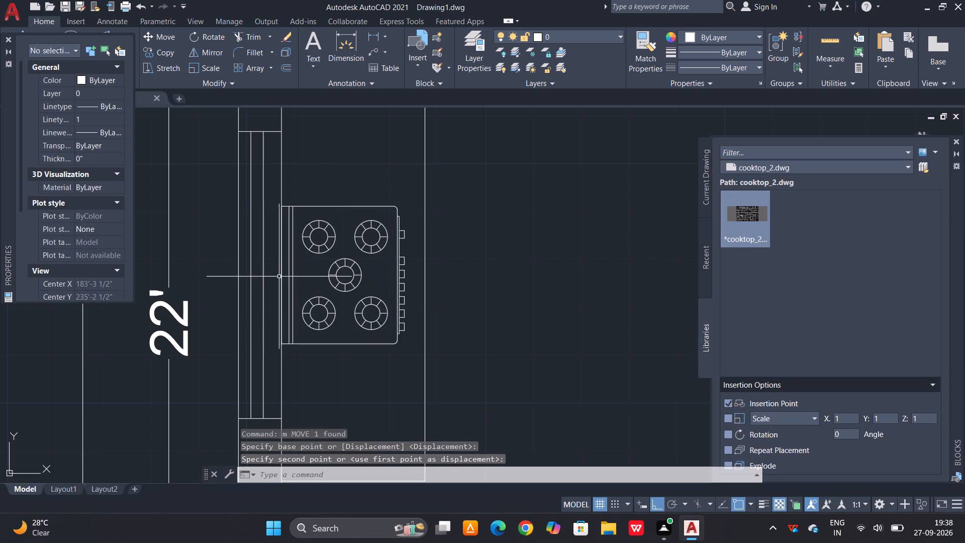
Scale up the cooktop block by a factor of about 1.3 from the midpoint of its back edge.
scroll(352, 226, "down", 2)
left_click(379, 212)
left_click(336, 245)
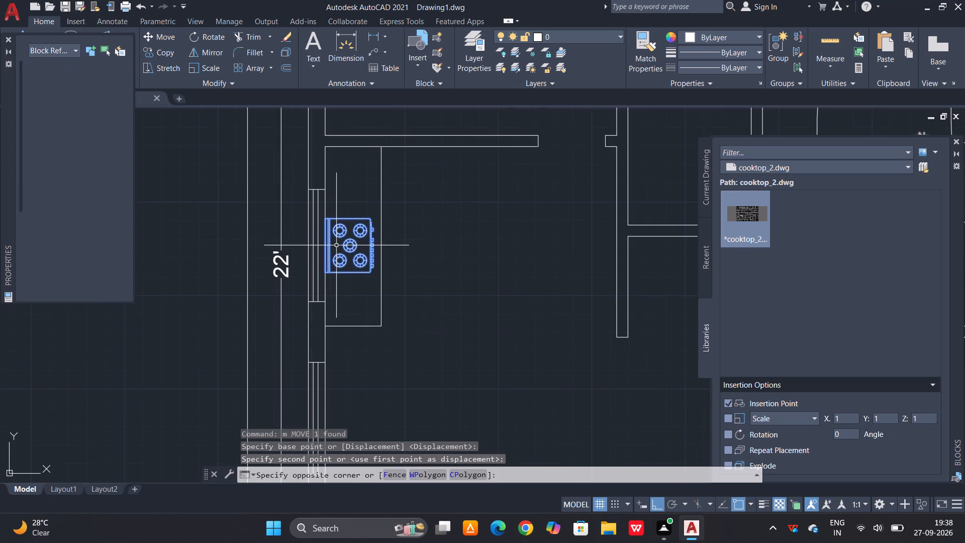
type("sc")
key("space")
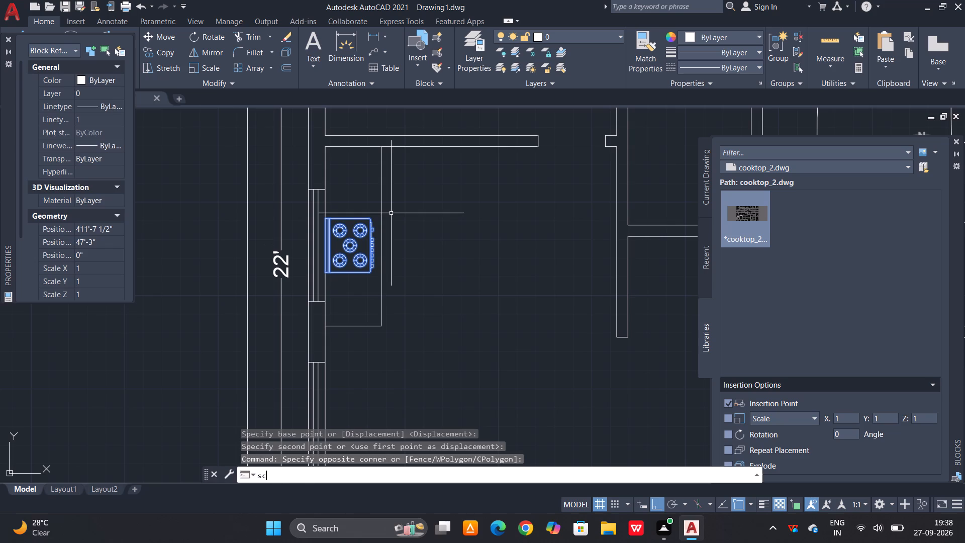
left_click(324, 240)
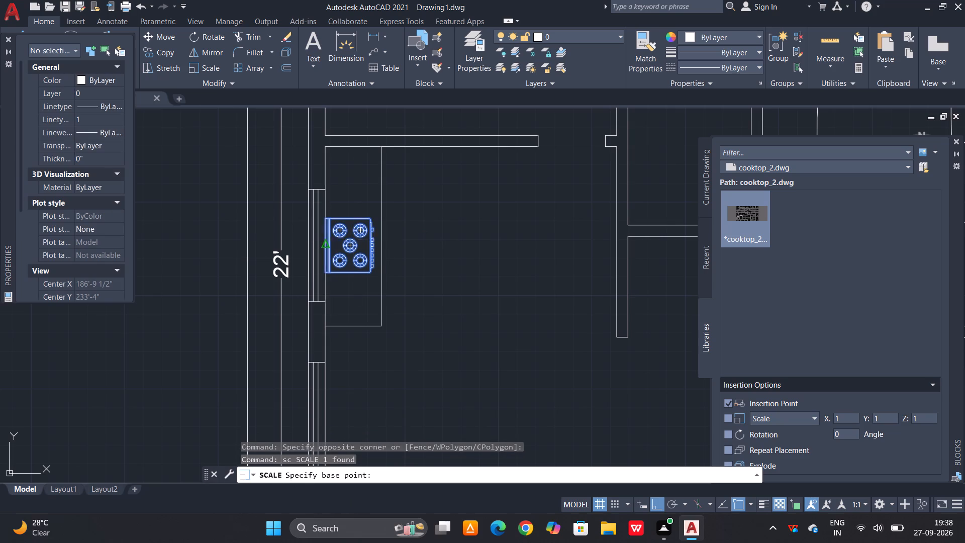
left_click(352, 274)
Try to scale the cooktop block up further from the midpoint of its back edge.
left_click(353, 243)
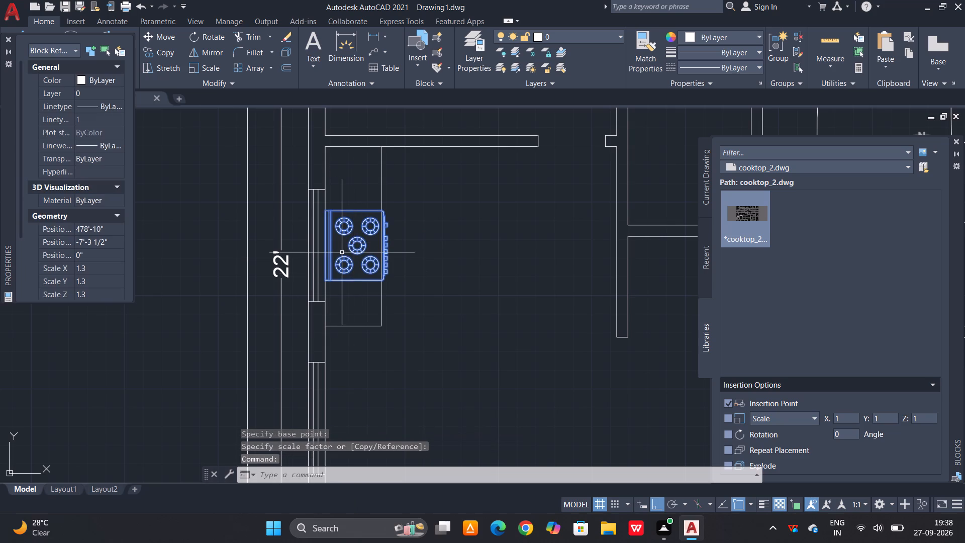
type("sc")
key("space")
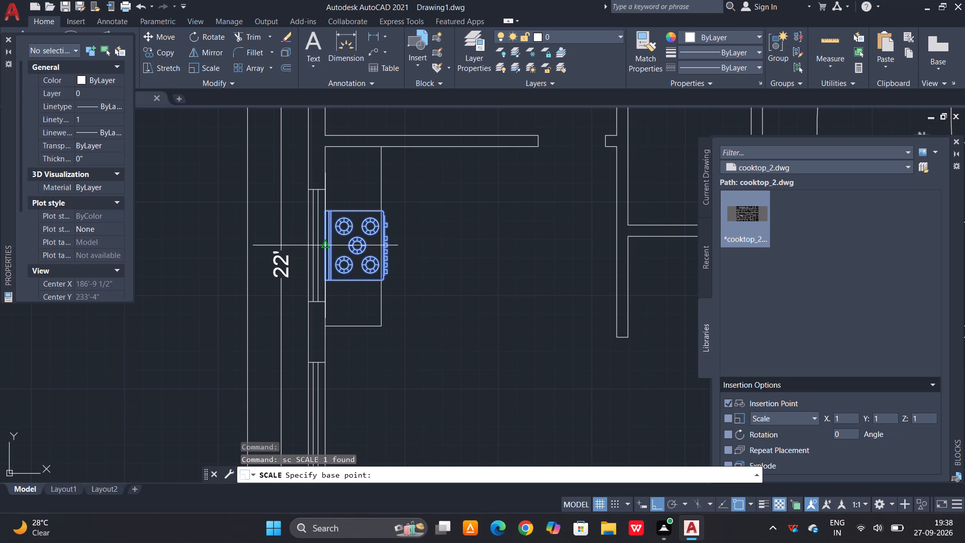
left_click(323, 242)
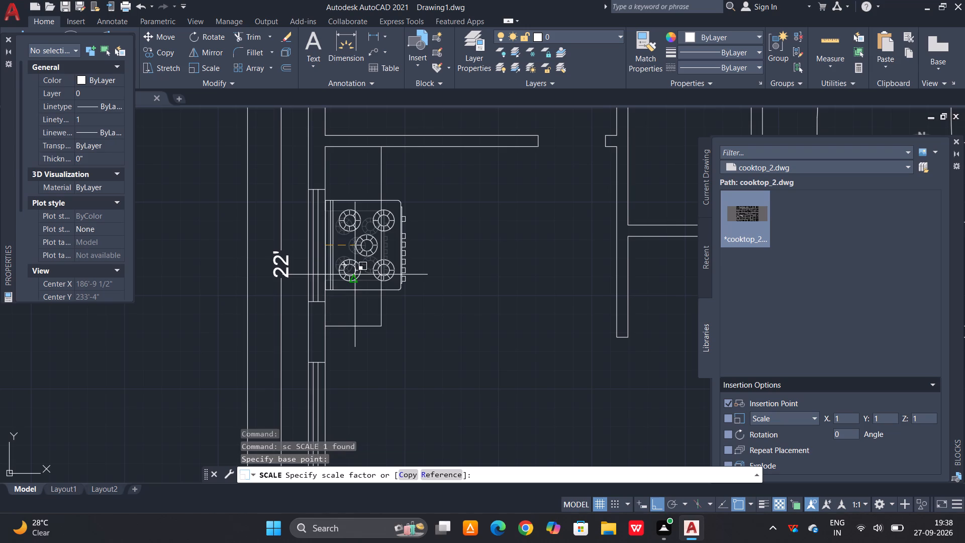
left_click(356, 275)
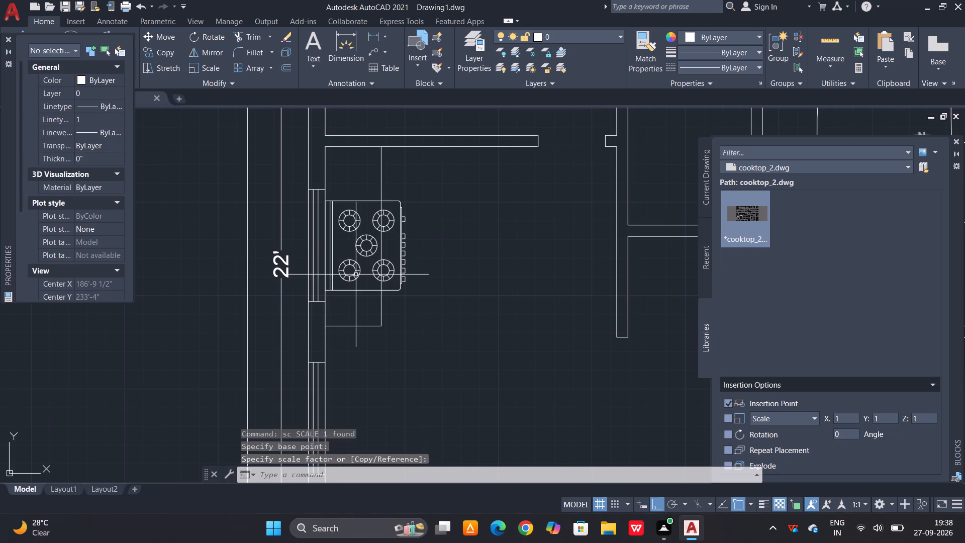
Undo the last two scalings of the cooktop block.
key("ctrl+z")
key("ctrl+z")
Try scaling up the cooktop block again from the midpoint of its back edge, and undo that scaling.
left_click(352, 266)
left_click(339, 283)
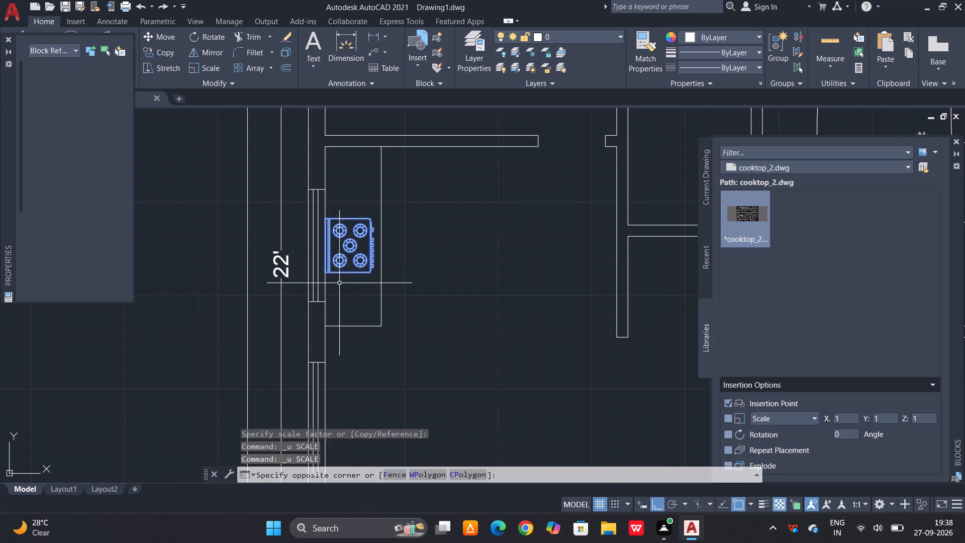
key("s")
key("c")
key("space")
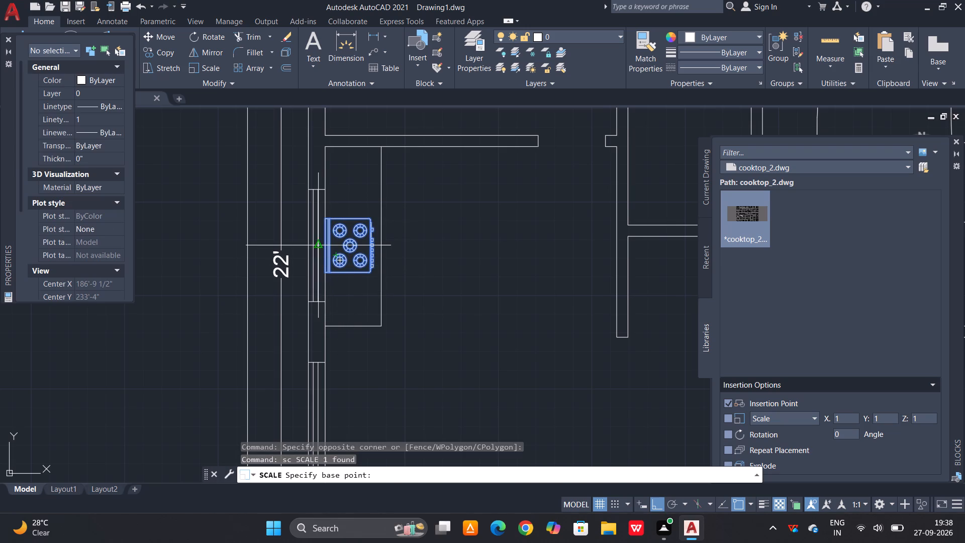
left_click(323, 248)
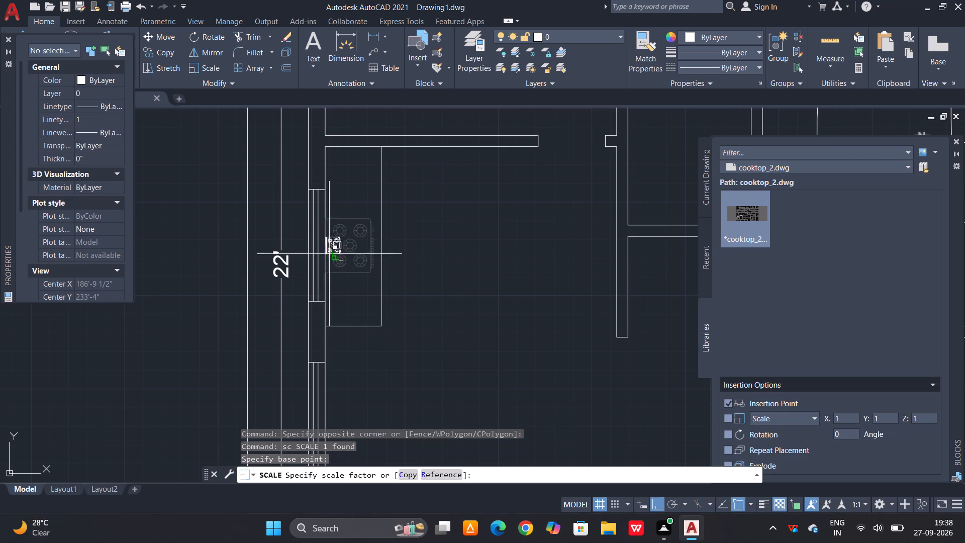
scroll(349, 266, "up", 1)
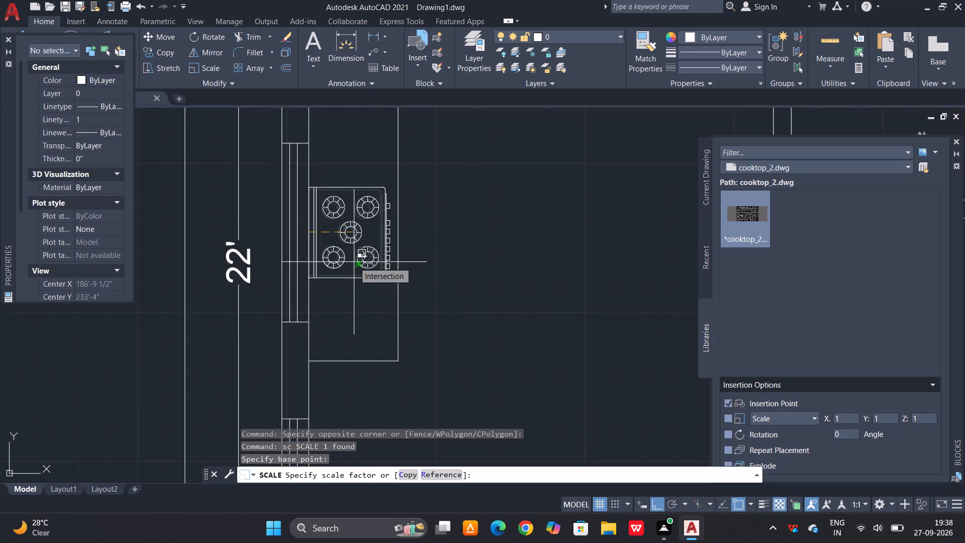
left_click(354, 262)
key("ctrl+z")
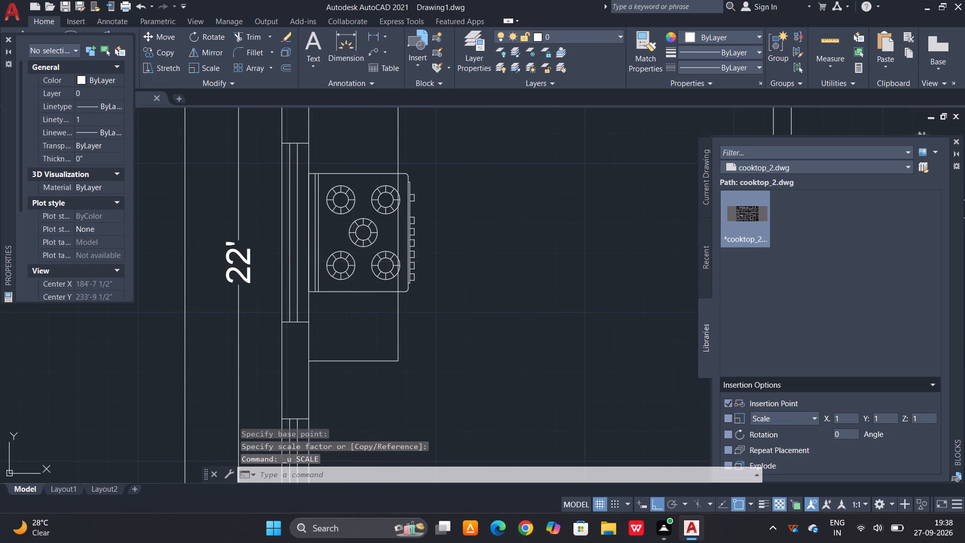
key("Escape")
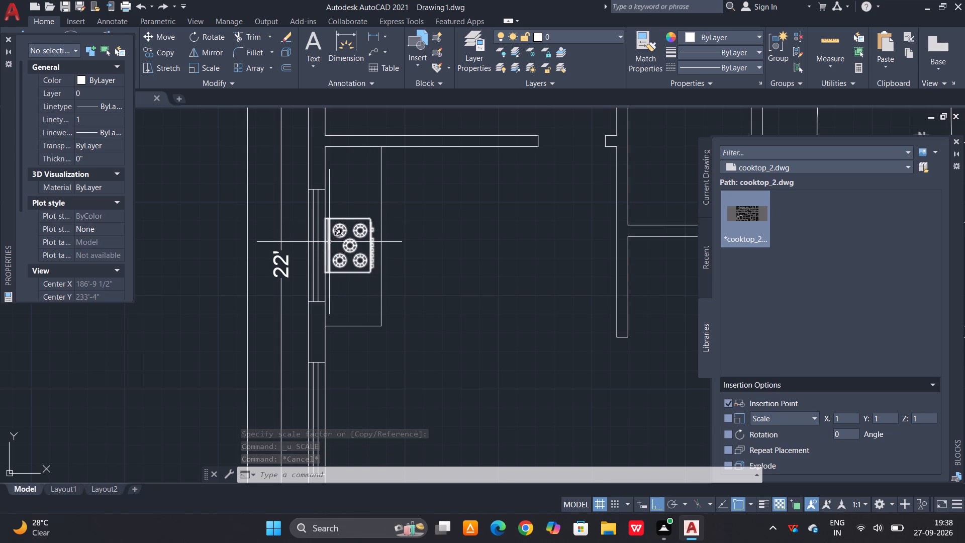
Offset the right exterior wall's inner face line 3' inward in the stair space between the upper bedroom and lower toilet.
scroll(335, 213, "down", 3)
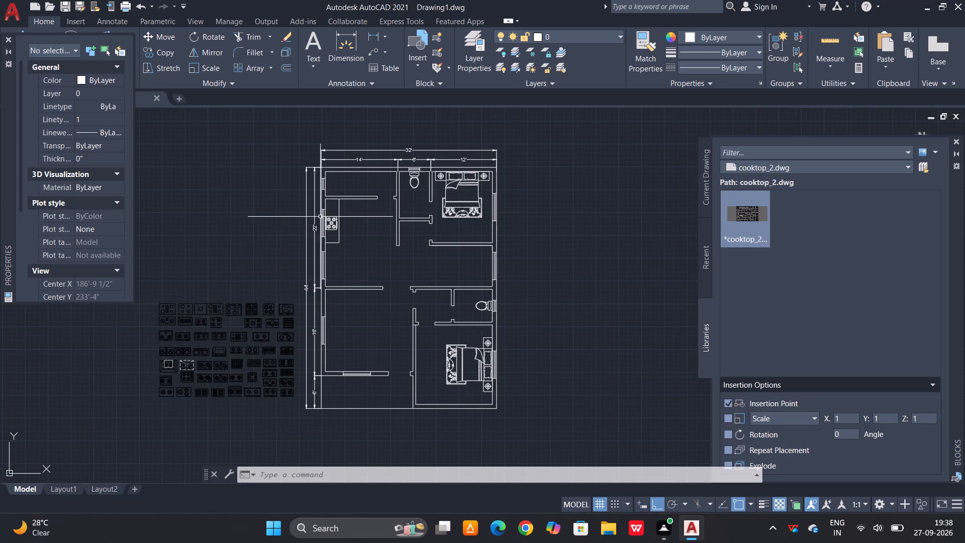
scroll(459, 263, "up", 1)
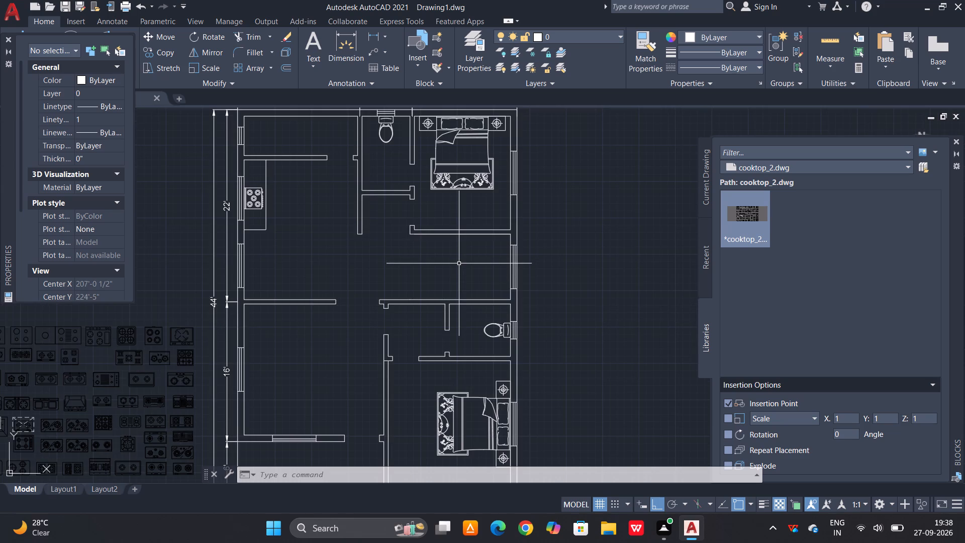
key("Escape")
type("o")
key("space")
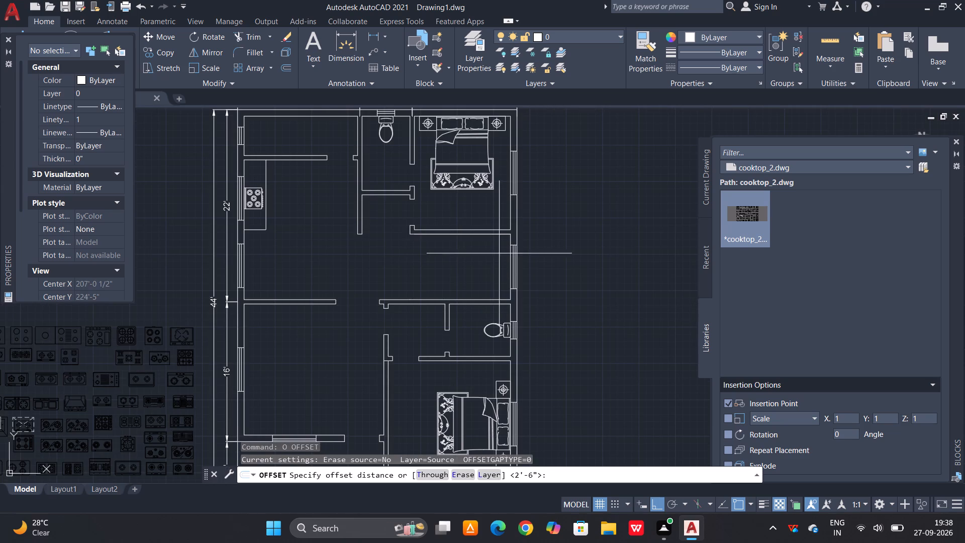
scroll(499, 253, "up", 1)
type("3'")
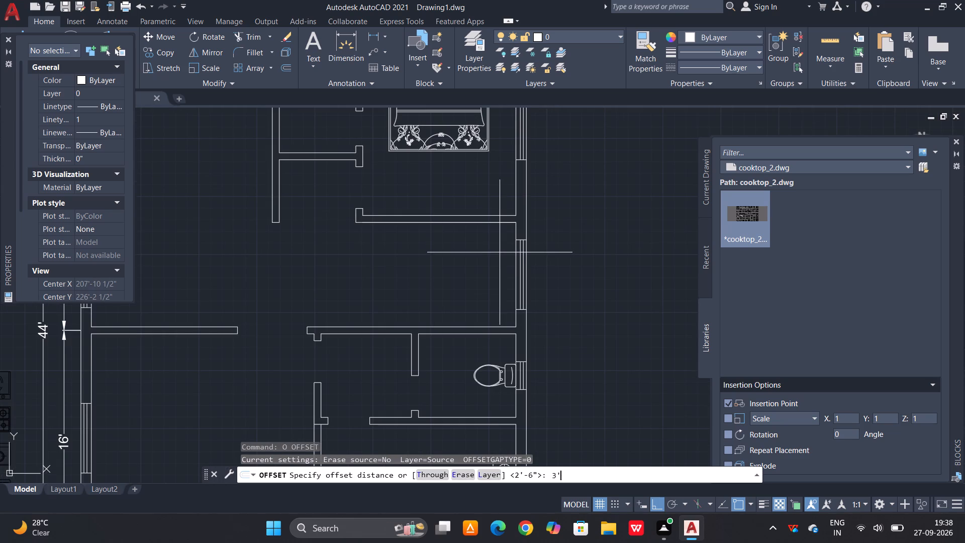
key("space")
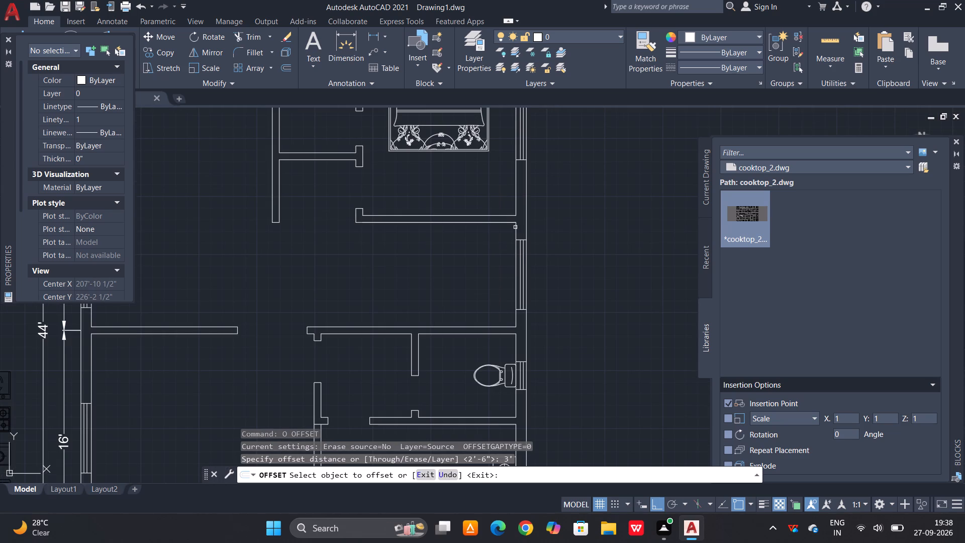
left_click(516, 230)
left_click(448, 245)
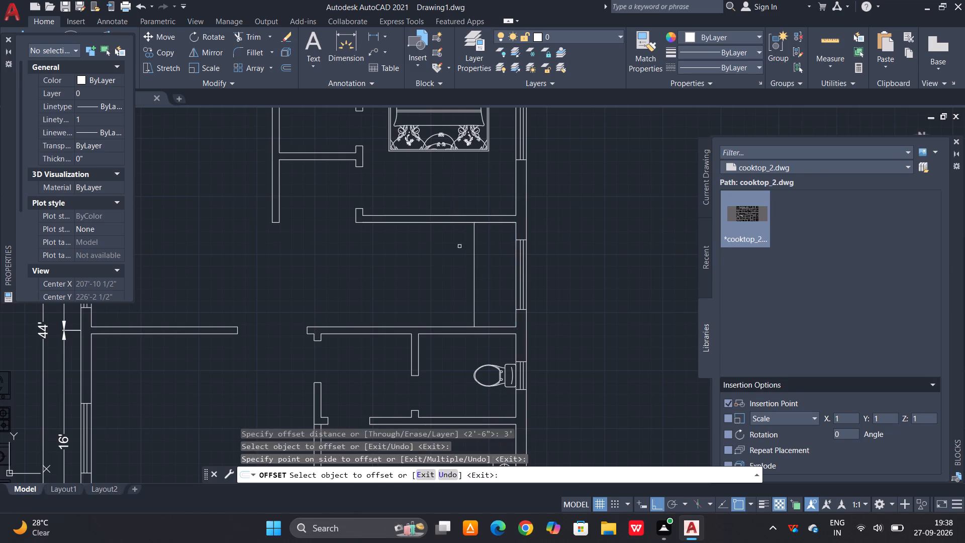
key("Escape")
key("Escape")
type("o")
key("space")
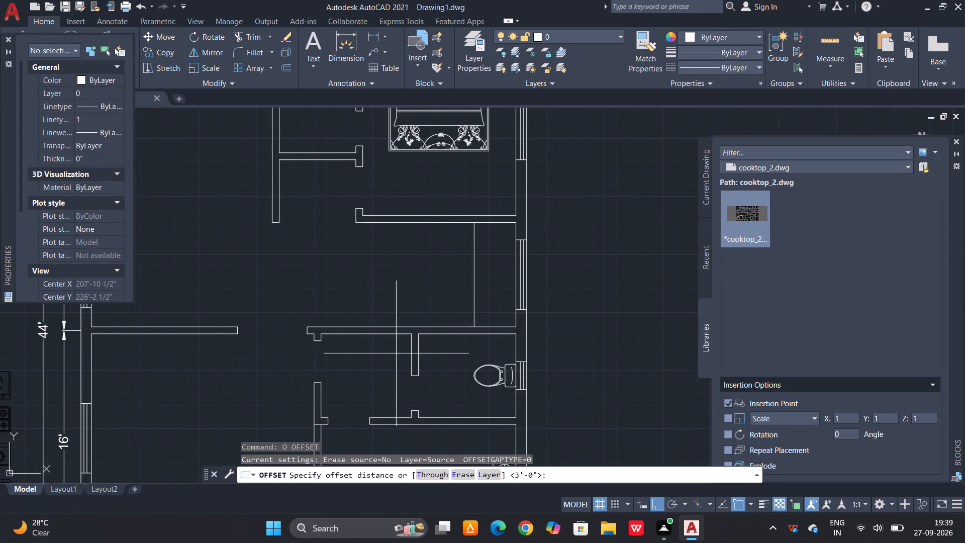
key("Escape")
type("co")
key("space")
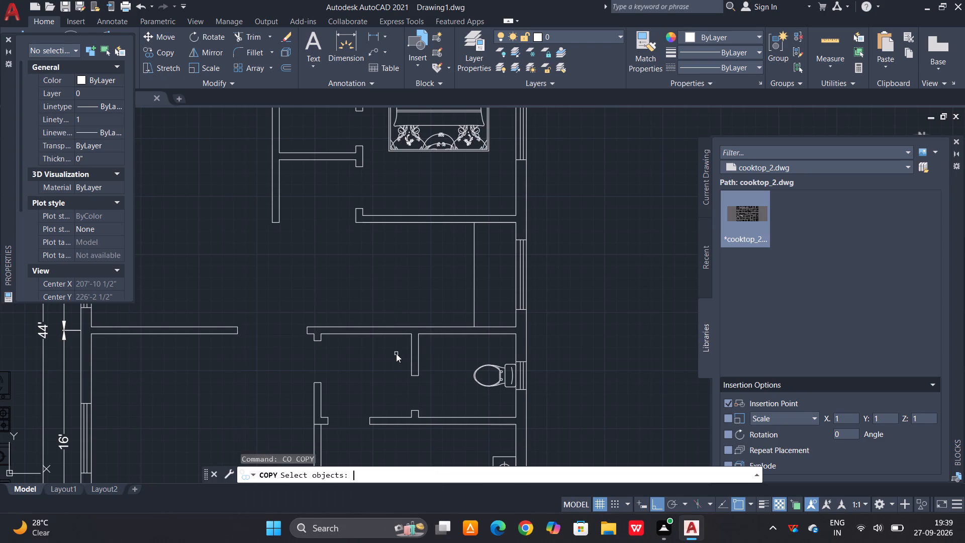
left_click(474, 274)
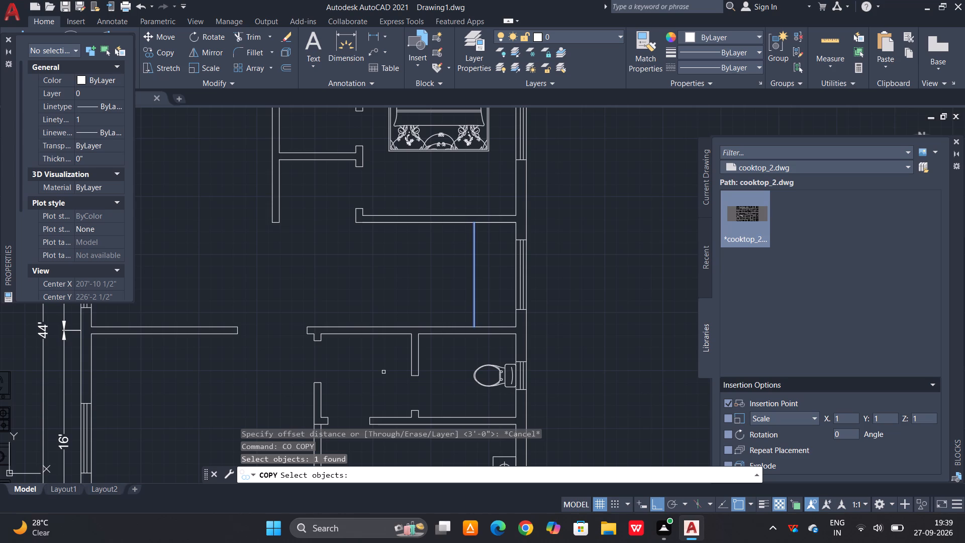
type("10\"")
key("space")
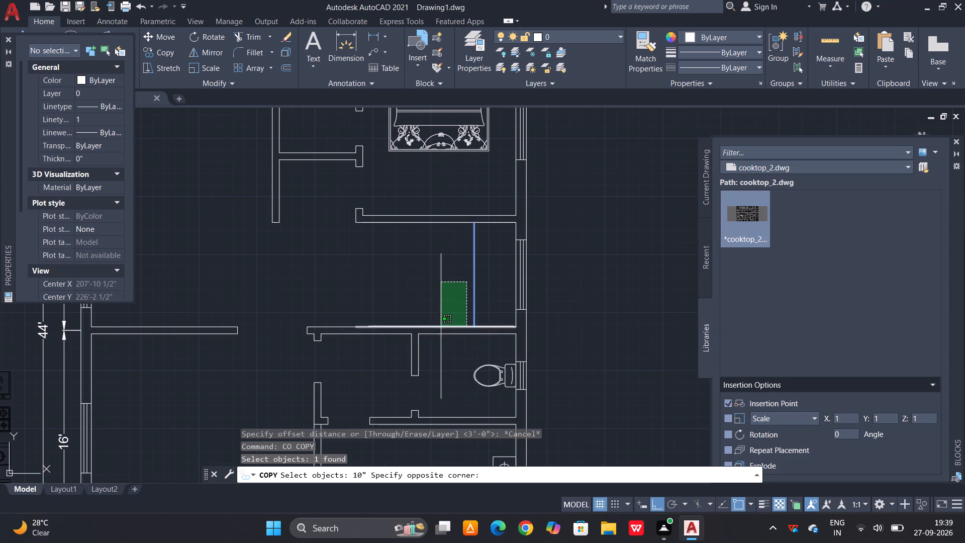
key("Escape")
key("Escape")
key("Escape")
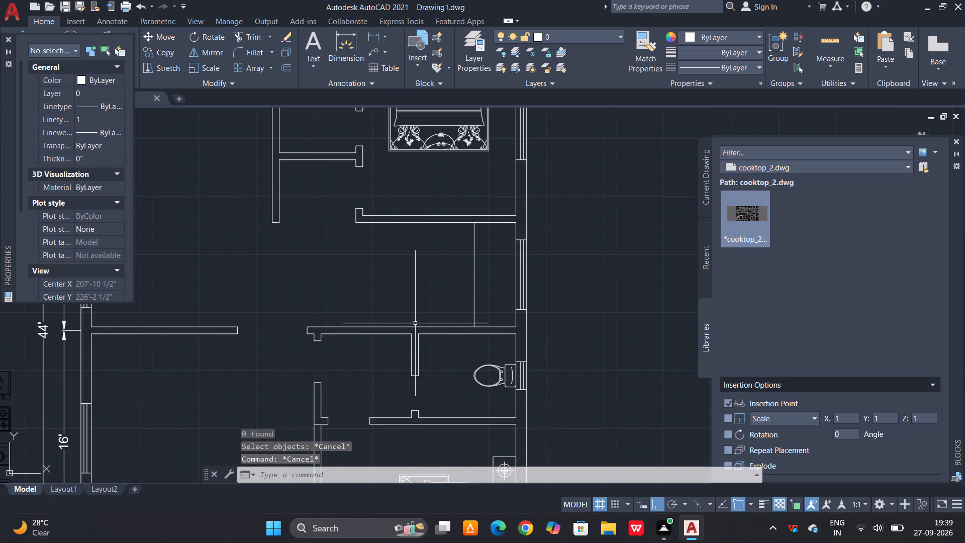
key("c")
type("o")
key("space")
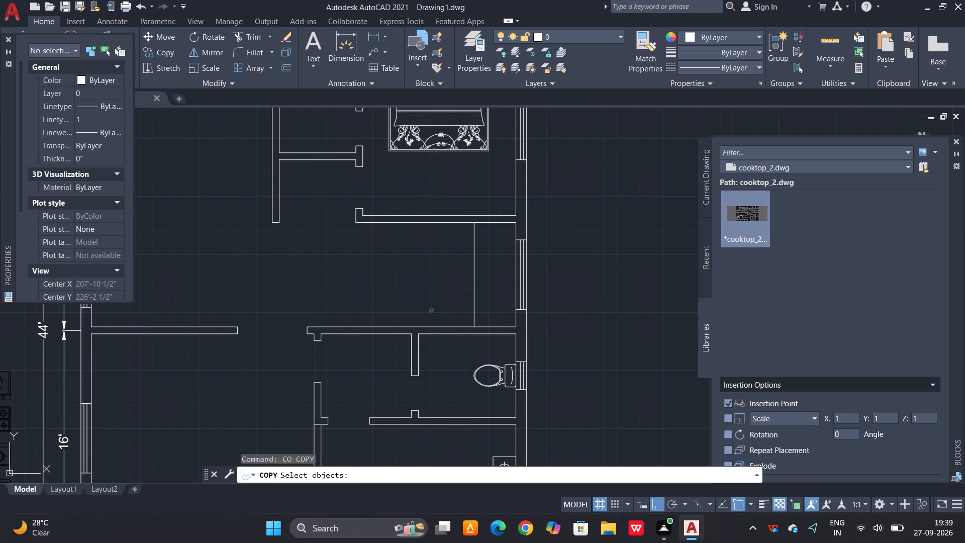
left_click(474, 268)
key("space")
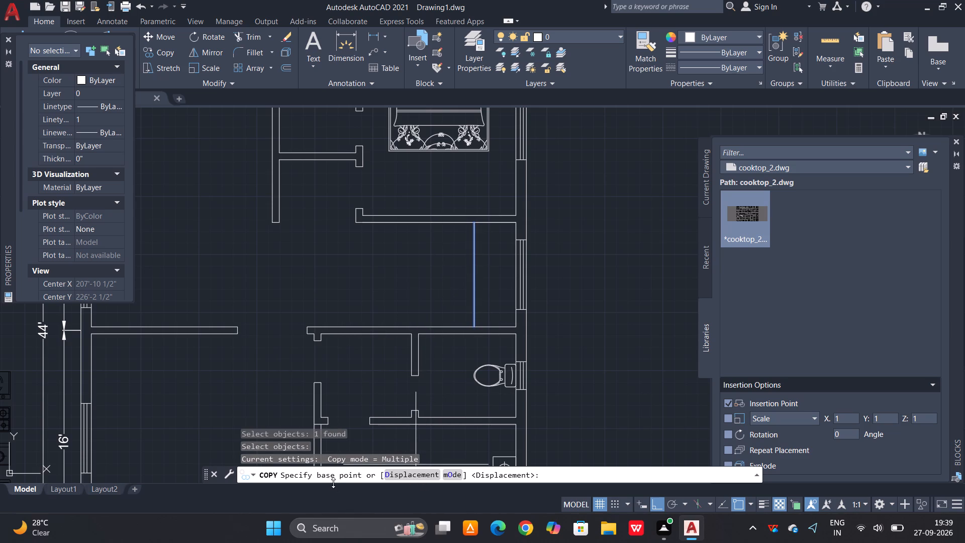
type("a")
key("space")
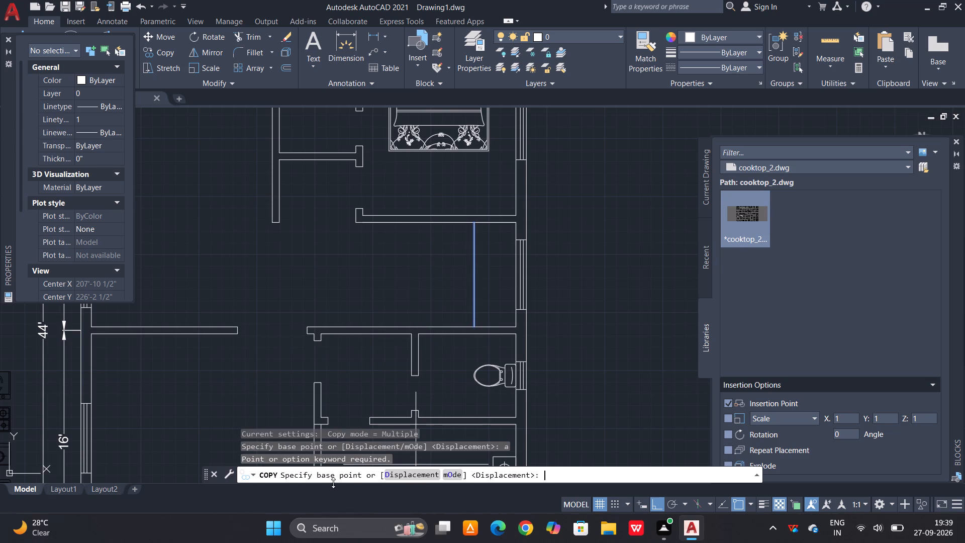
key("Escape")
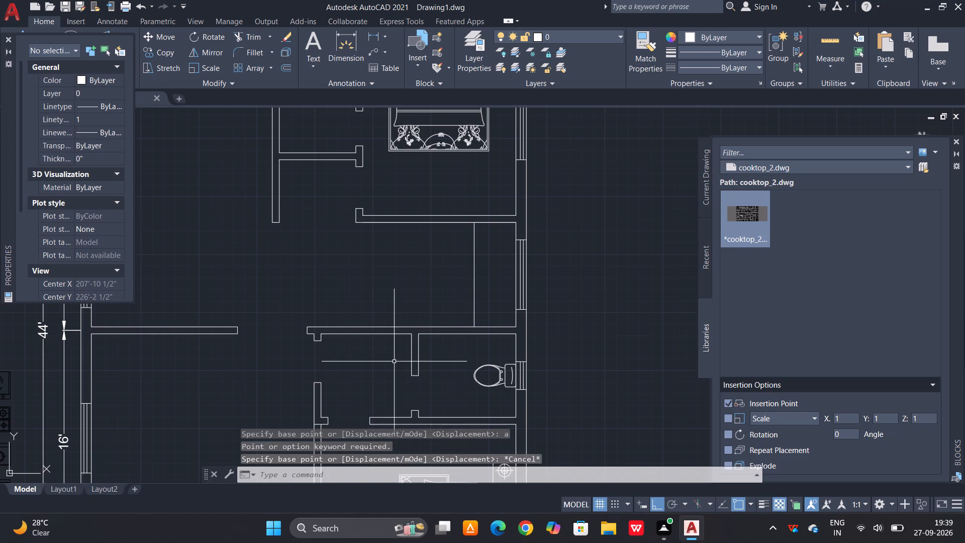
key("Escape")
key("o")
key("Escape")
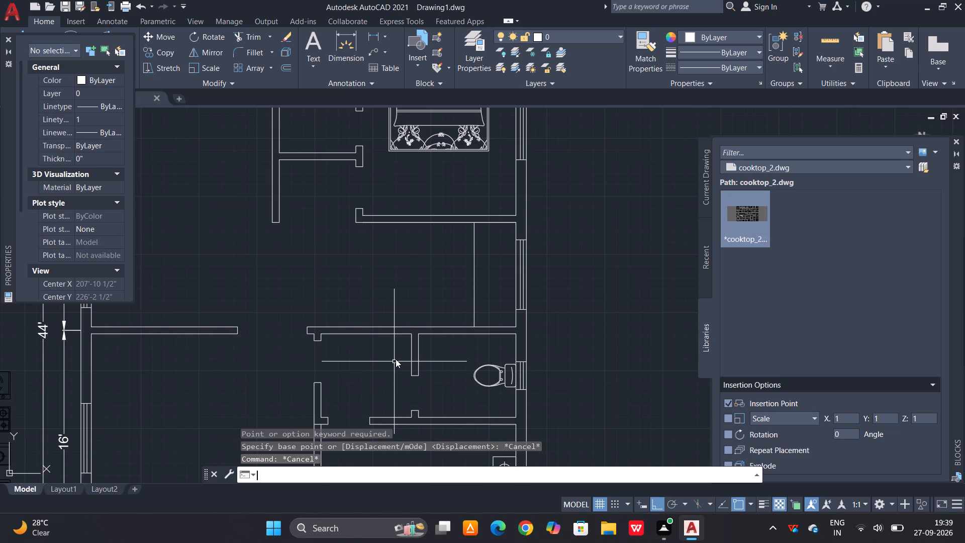
Copy the 3' offset line horizontally from its upper end to a spot outside the right exterior wall.
type("co")
key("space")
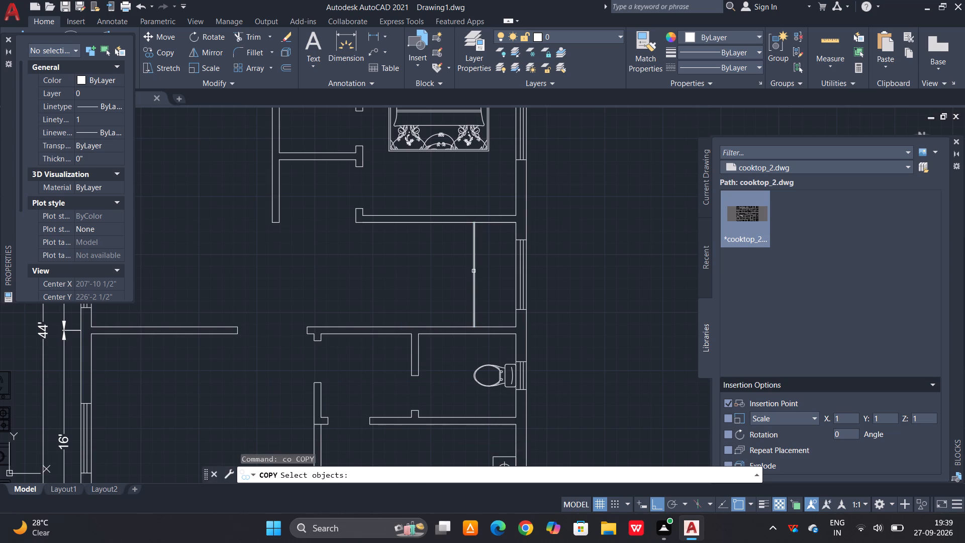
left_click(473, 271)
key("space")
left_click(476, 225)
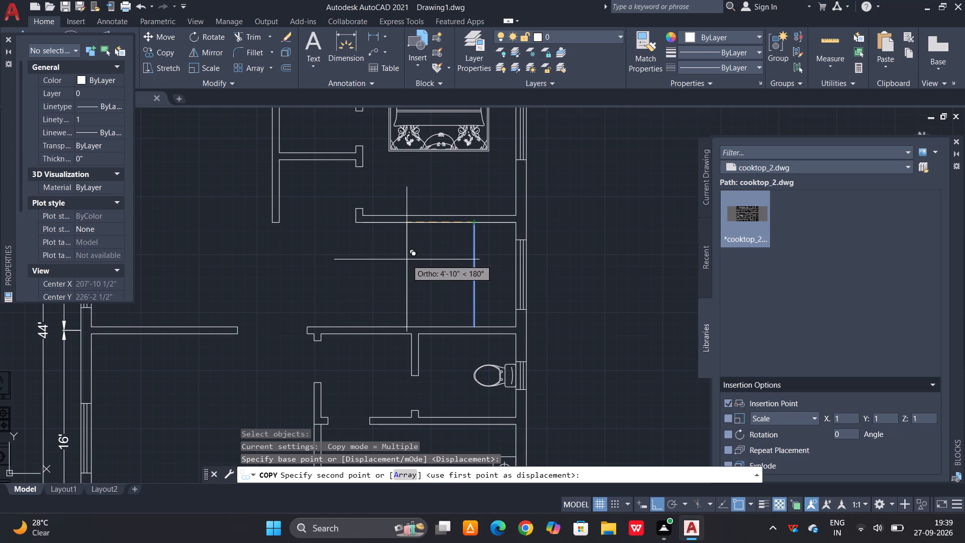
left_click(574, 260)
Array the offset line as 10 items spaced 10" apart, running leftward from the original line, as stair treads.
right_click(574, 260)
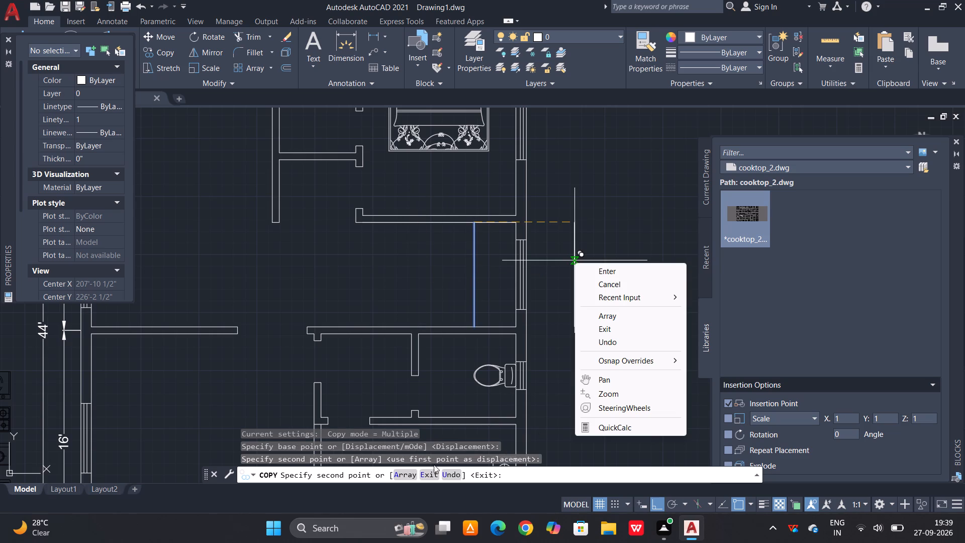
left_click(409, 475)
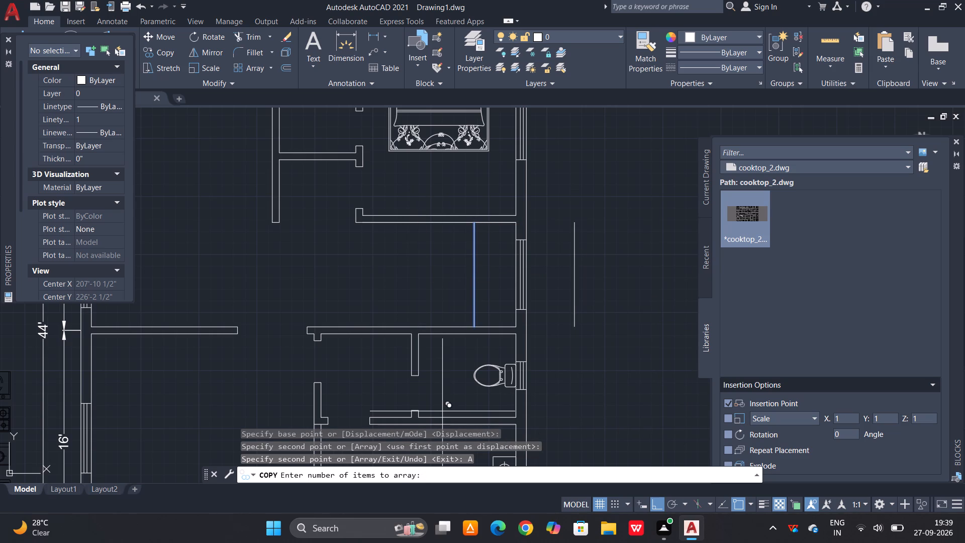
type("10")
key("space")
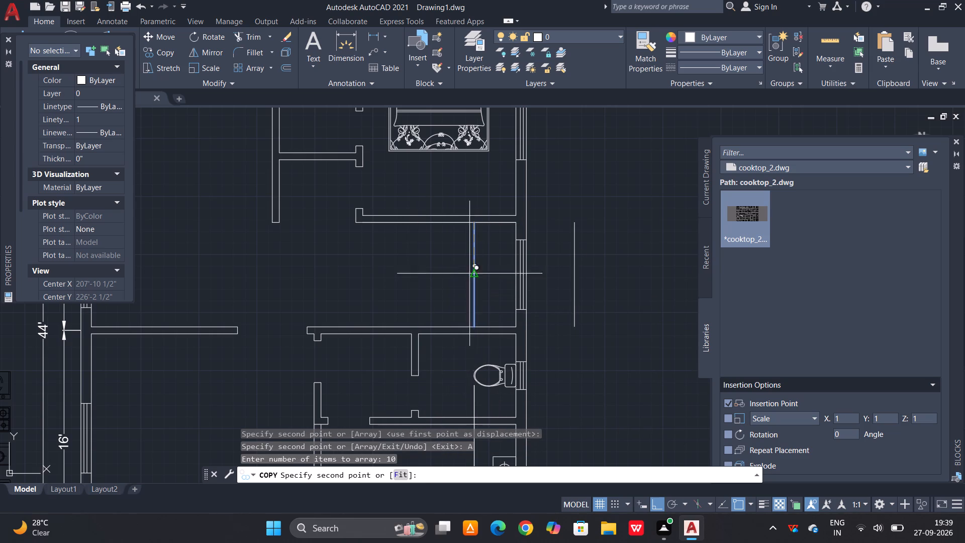
type("10\"")
key("space")
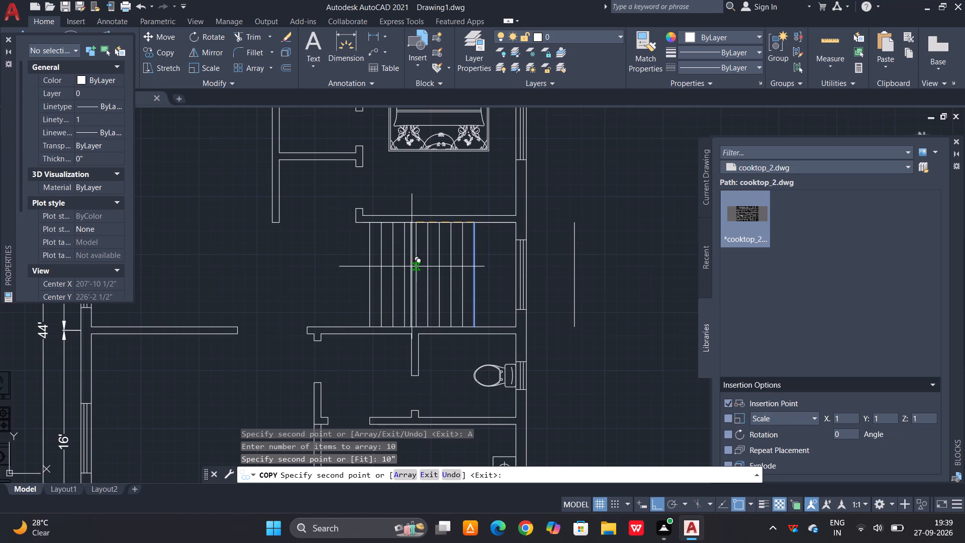
scroll(414, 265, "up", 1)
key("Escape")
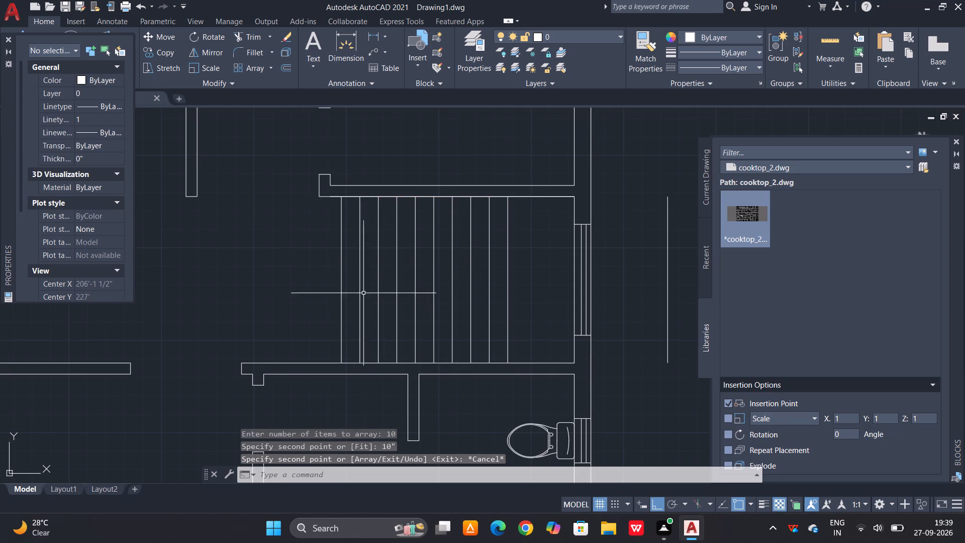
key("Escape")
Draw a horizontal centre line across the stair treads, from the leftmost tread's midpoint to the rightmost tread's midpoint.
type("l")
key("space")
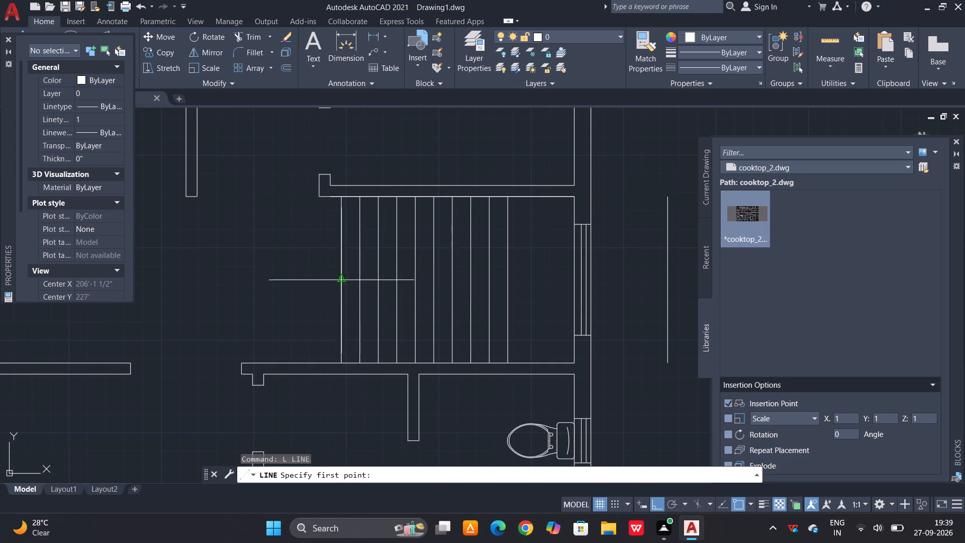
left_click(342, 279)
left_click(509, 283)
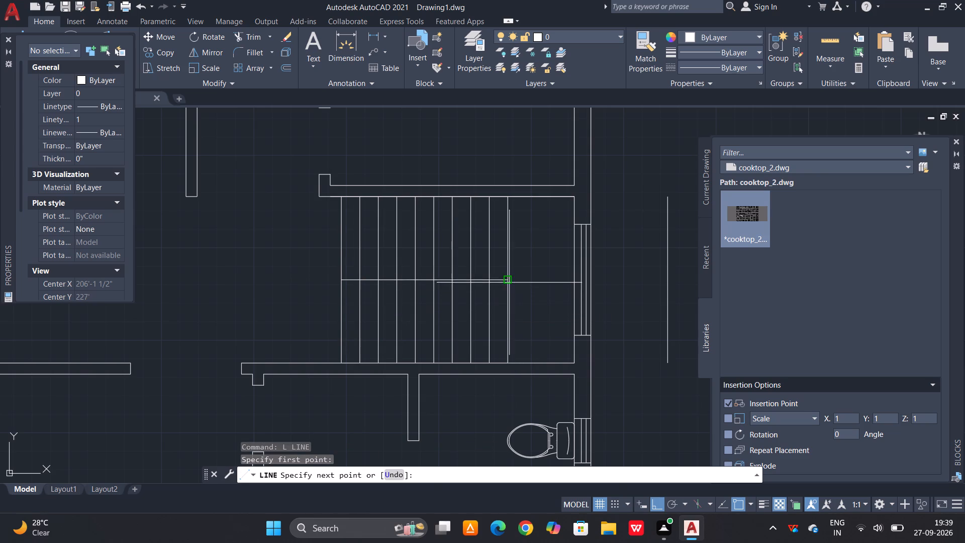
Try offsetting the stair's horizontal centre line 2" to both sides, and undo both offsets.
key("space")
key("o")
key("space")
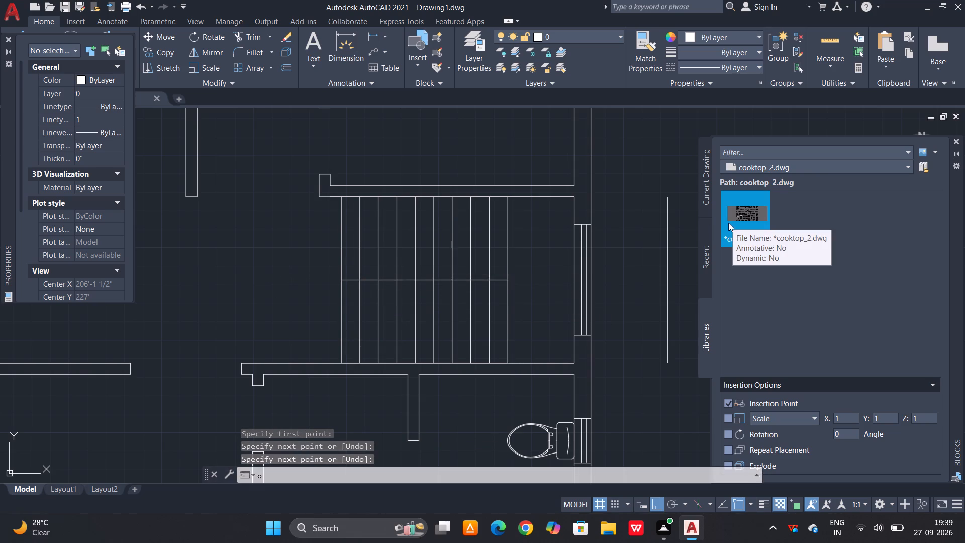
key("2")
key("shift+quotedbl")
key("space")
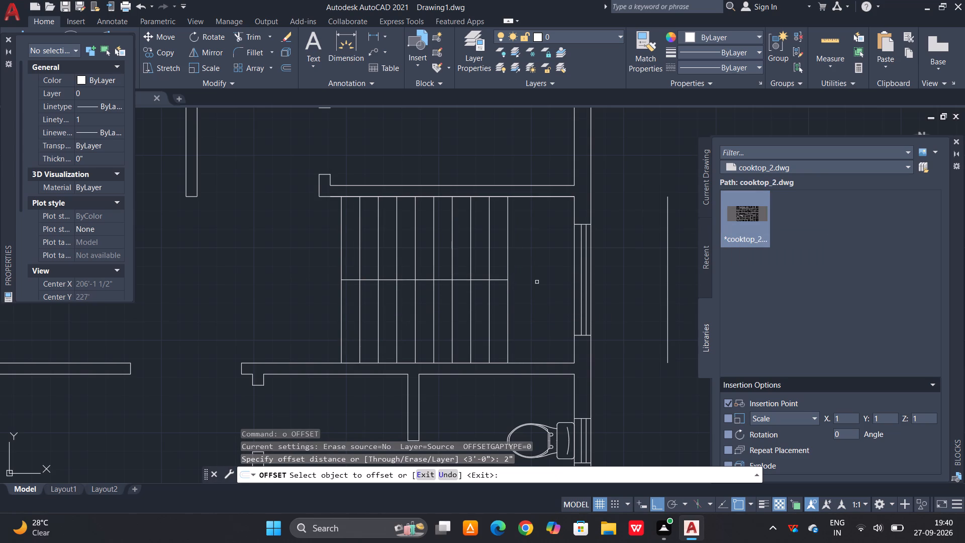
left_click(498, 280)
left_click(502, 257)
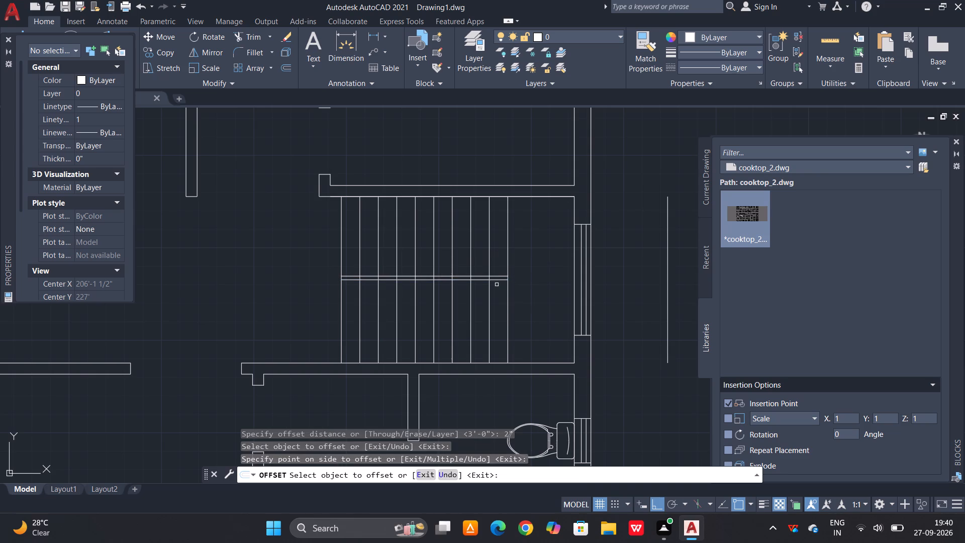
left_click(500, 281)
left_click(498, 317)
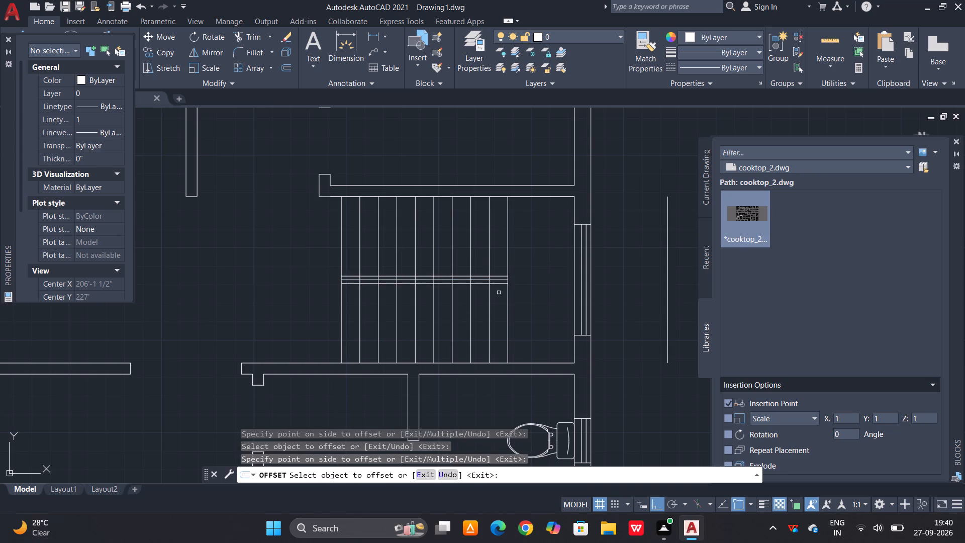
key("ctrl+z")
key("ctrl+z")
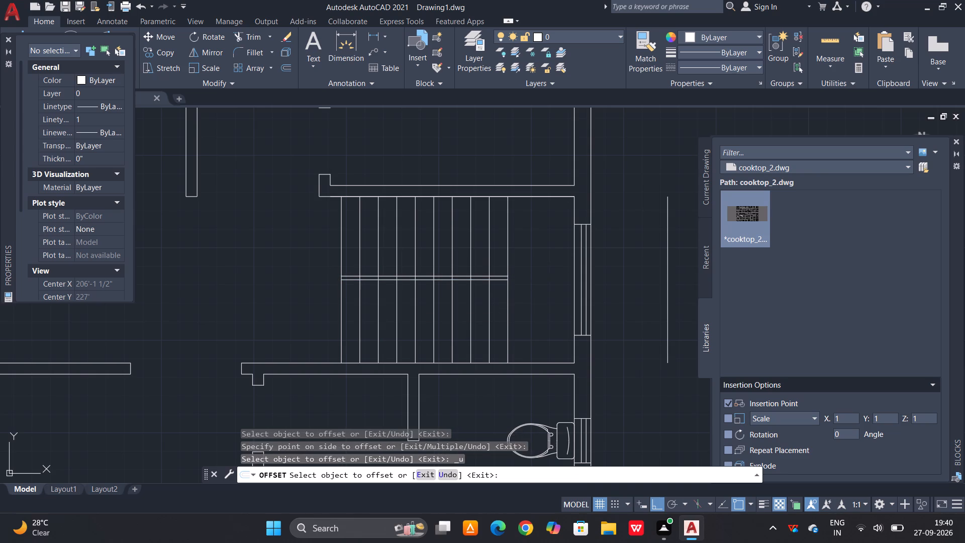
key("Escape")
Offset the stair's horizontal centre line 3" upward and 3" downward across the treads.
type("o 3\"")
key("space")
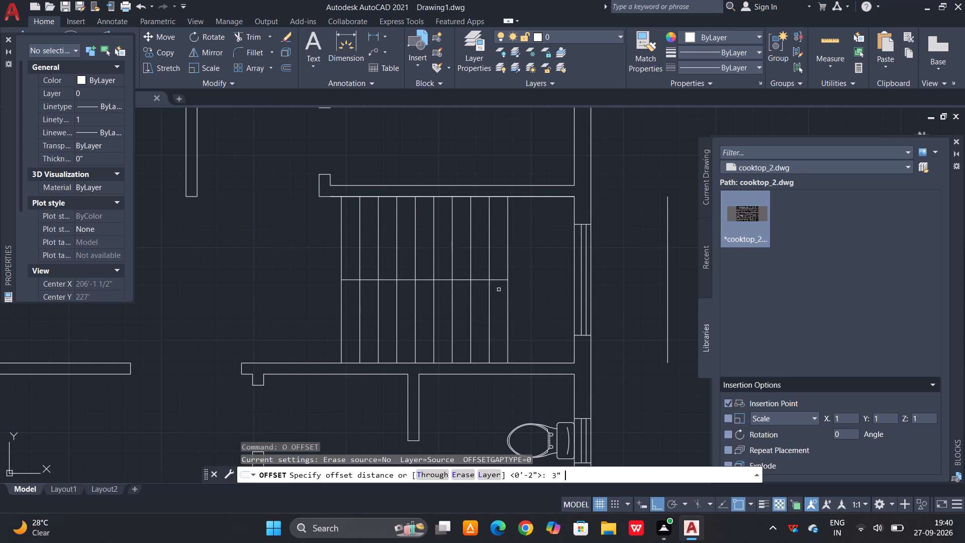
left_click(493, 281)
left_click(507, 256)
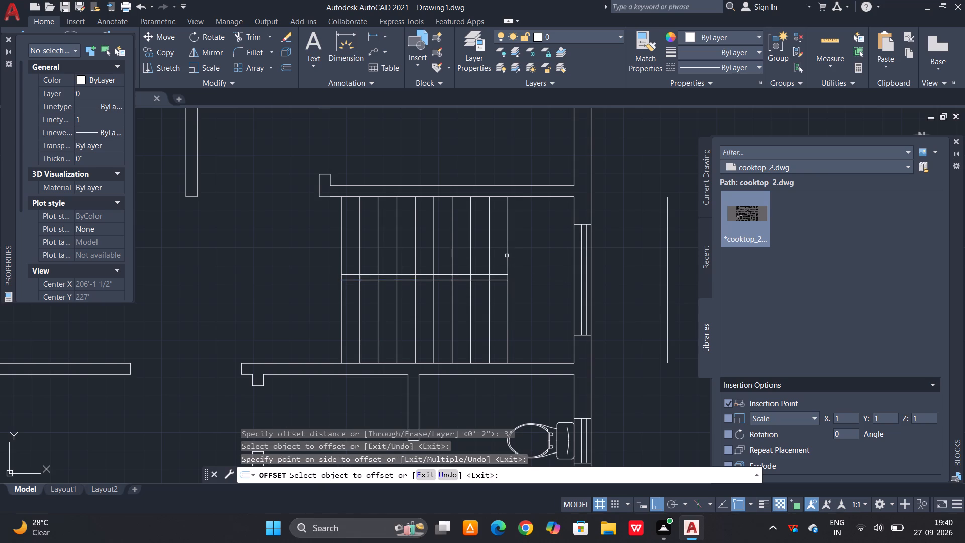
left_click(504, 282)
left_click(495, 319)
scroll(501, 259, "up", 2)
key("Escape")
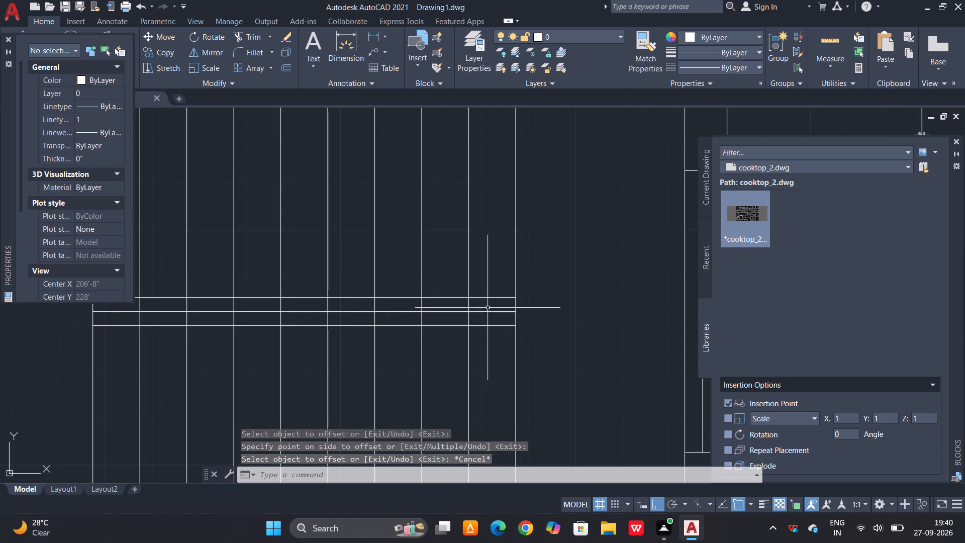
Erase the original centre line between the two 3" offset lines.
left_click(488, 312)
key("Delete")
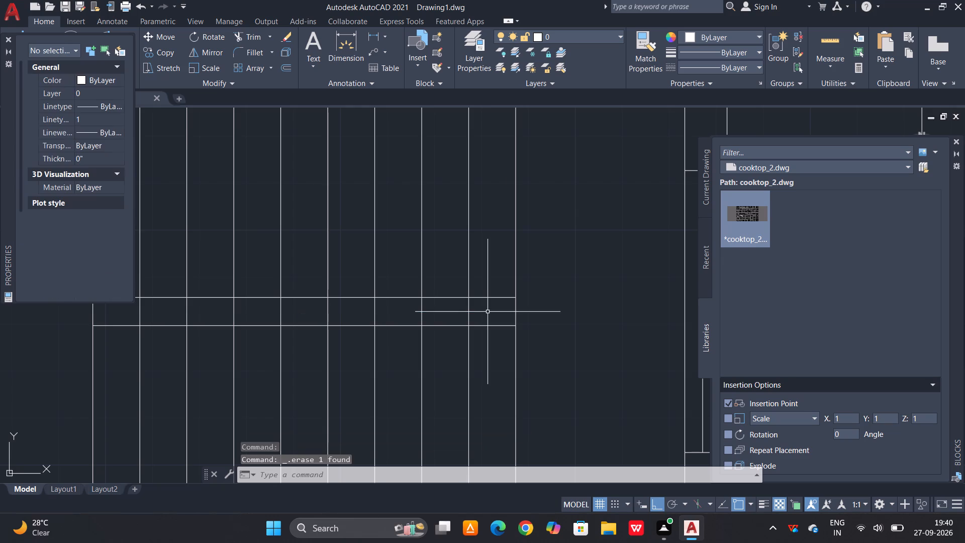
key("Escape")
Trim the tread lines between the two horizontal offset lines to open a gap between the upper and lower stair flights.
type("tr")
key("space")
key("space")
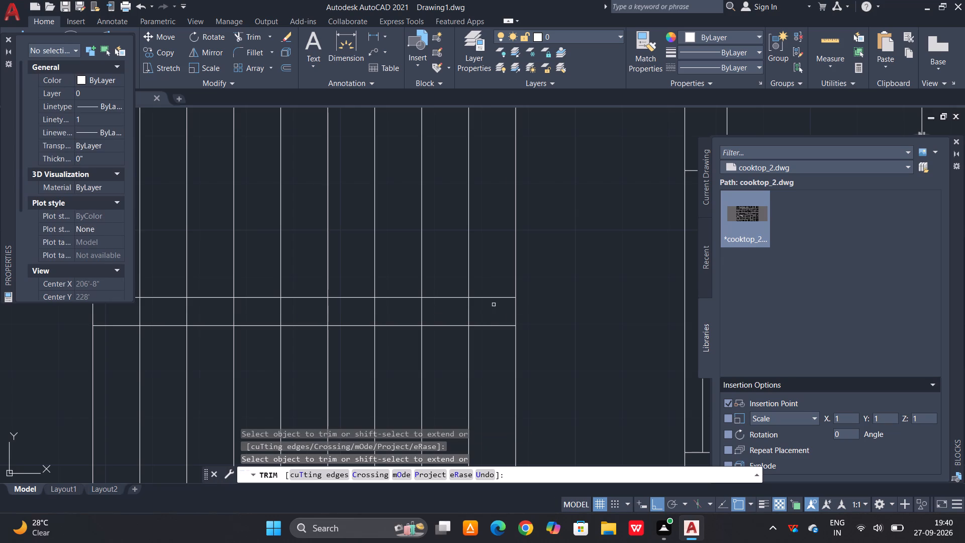
left_click(488, 305)
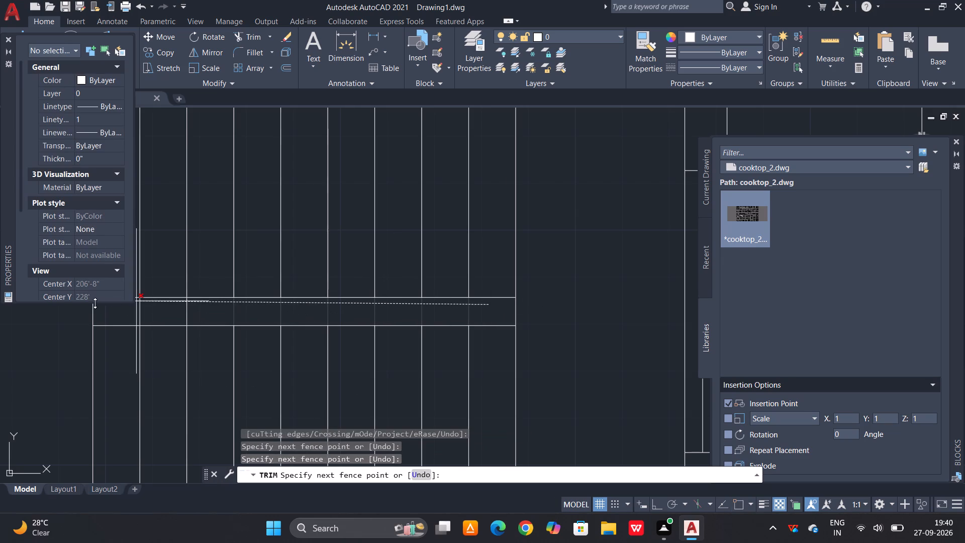
left_click(87, 310)
scroll(497, 356, "down", 2)
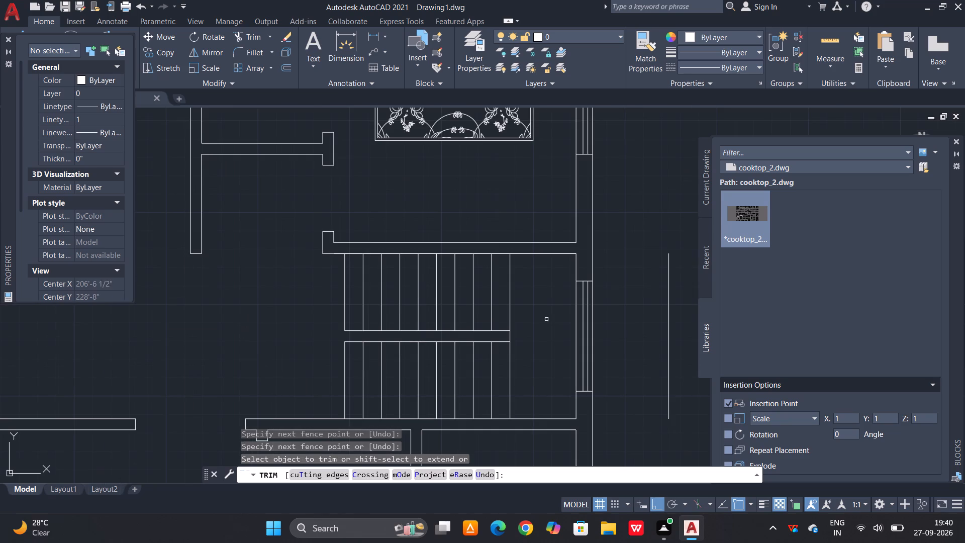
key("Escape")
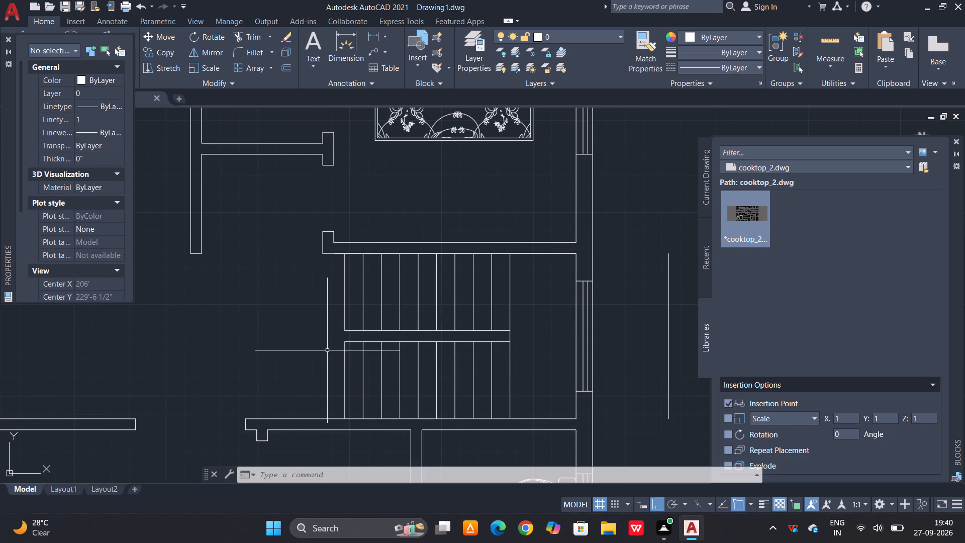
Erase the leftmost tread line of the lower stair flight.
scroll(327, 349, "up", 2)
left_click(378, 369)
left_click(354, 374)
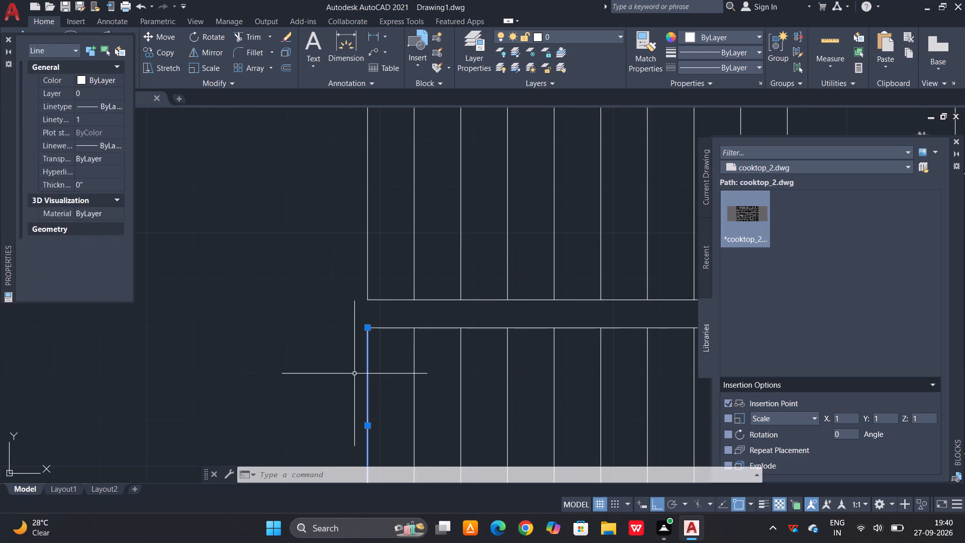
key("Delete")
key("Escape")
Trim the lower flight's horizontal edge line back to its new leftmost tread.
type("tr")
key("space")
key("space")
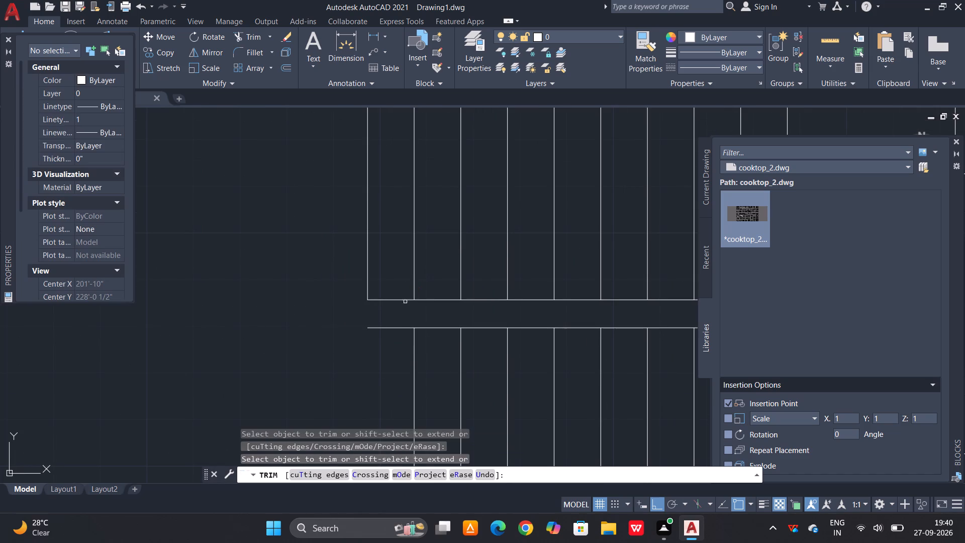
left_click(387, 327)
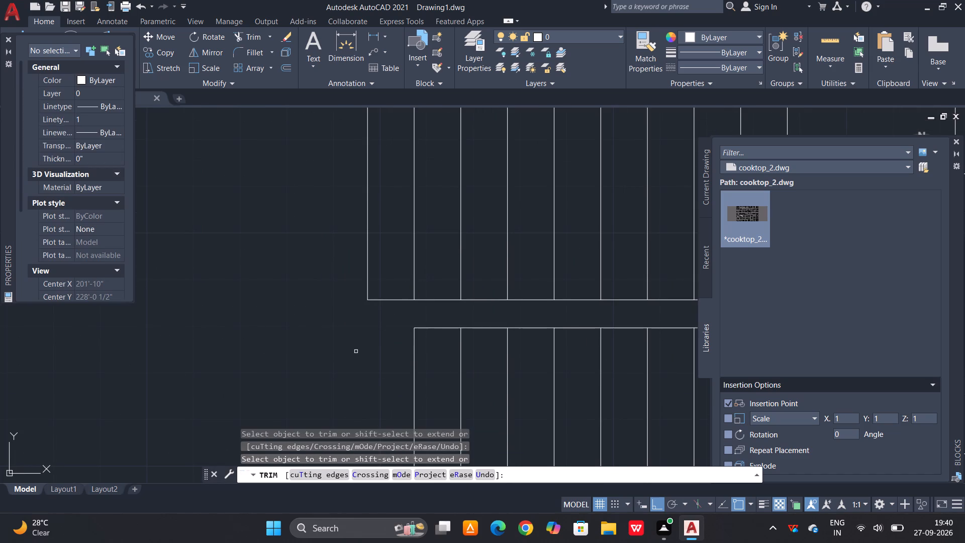
scroll(365, 358, "down", 2)
scroll(423, 330, "down", 1)
key("Escape")
Erase the large collection of spare blocks lying above and to the right of the floor plan.
scroll(529, 270, "down", 2)
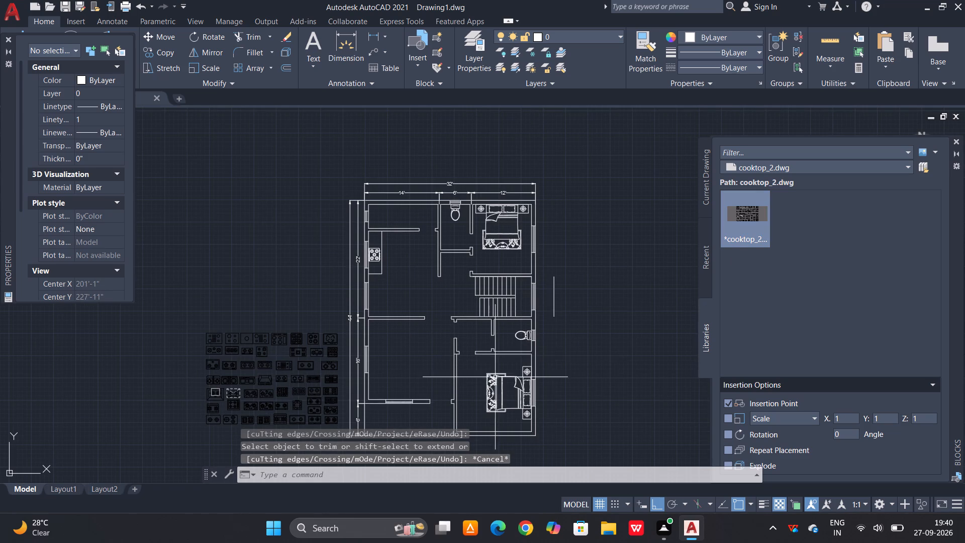
scroll(442, 405, "down", 4)
left_click_drag(623, 263, 617, 266)
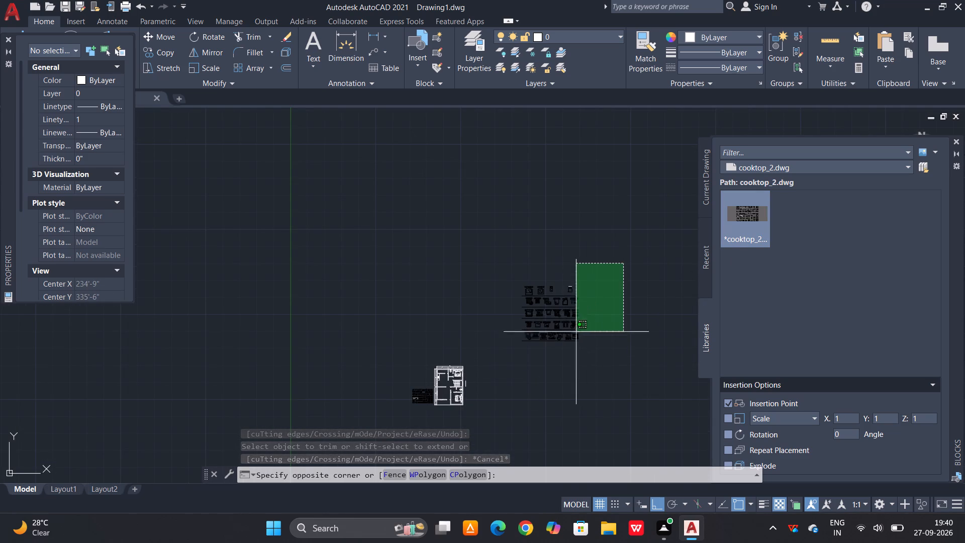
left_click(506, 358)
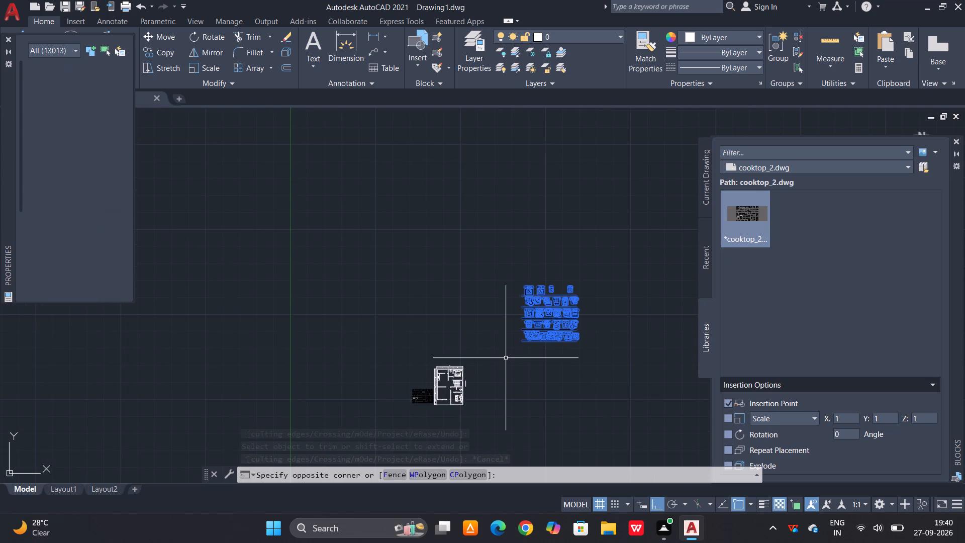
key("Delete")
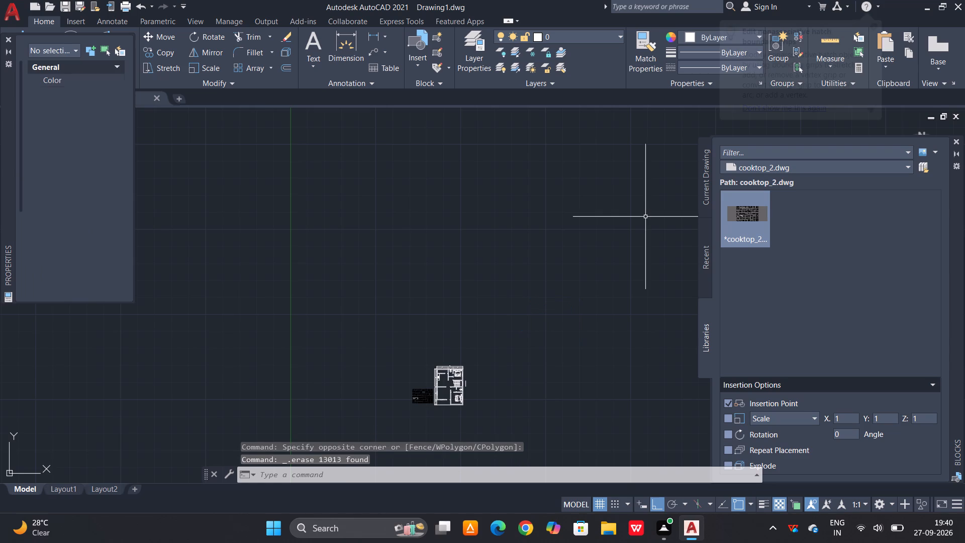
Erase the sheet of spare cooktop blocks to the left of the floor plan.
scroll(405, 412, "up", 3)
scroll(484, 358, "up", 3)
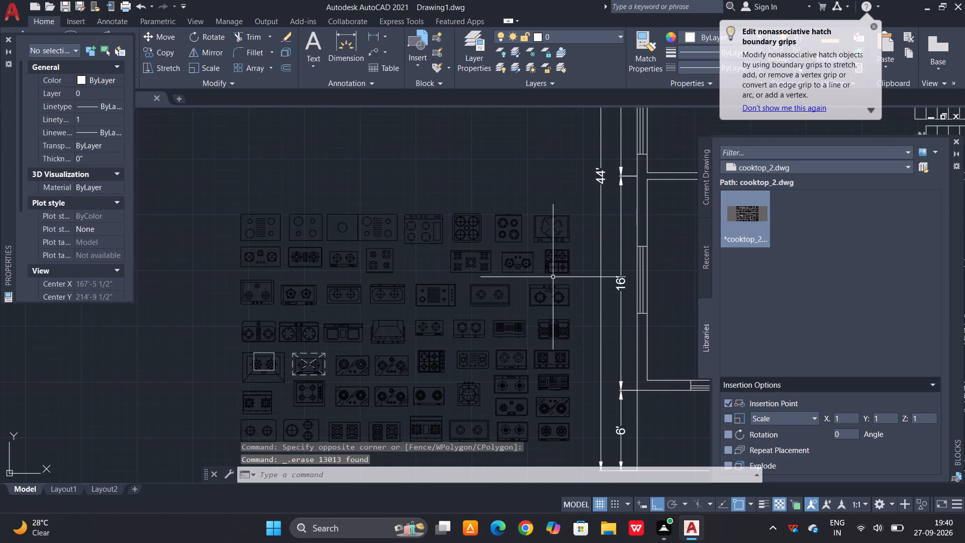
left_click(575, 195)
scroll(513, 214, "down", 2)
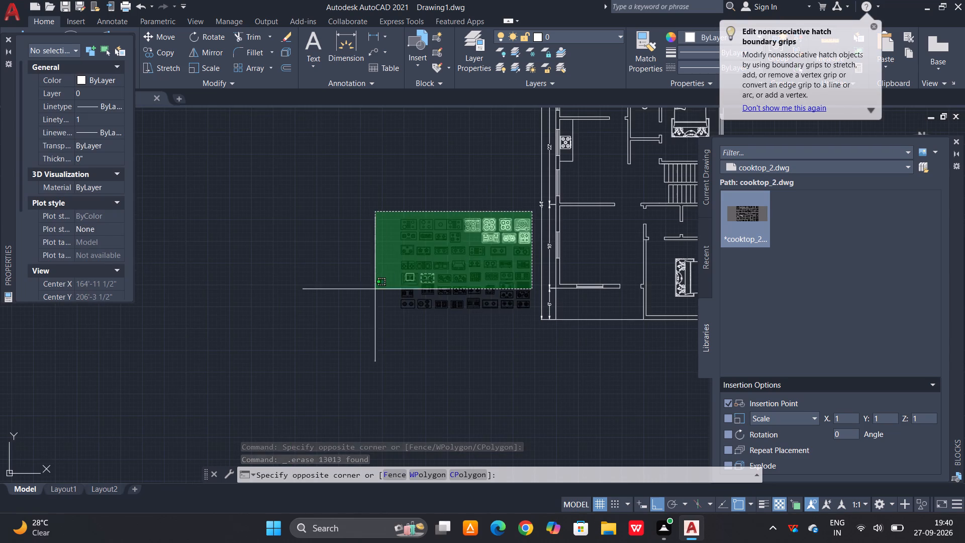
left_click(358, 330)
key("Delete")
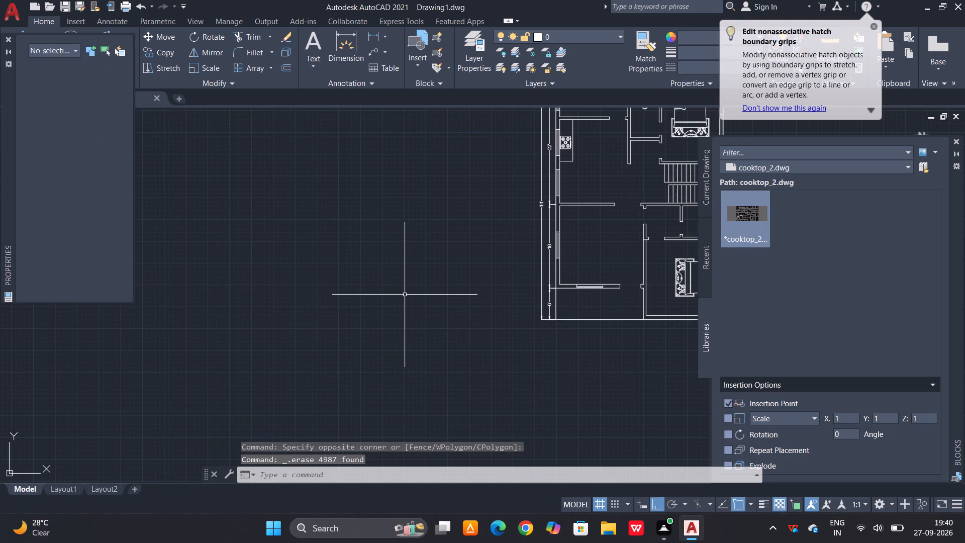
Draw a rectangle filling the opening in the wall above the kitchen counter, between the two facing wall ends.
scroll(594, 222, "down", 2)
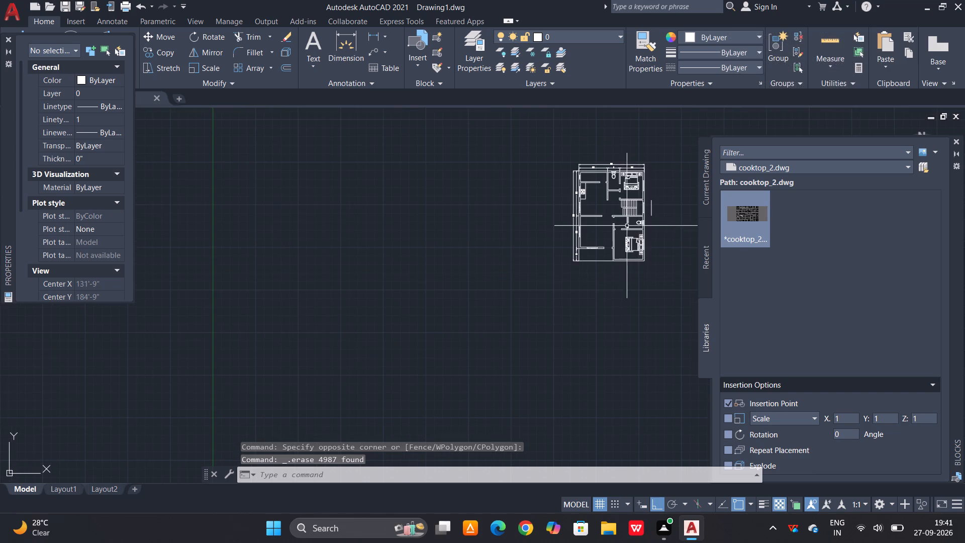
scroll(649, 207, "up", 3)
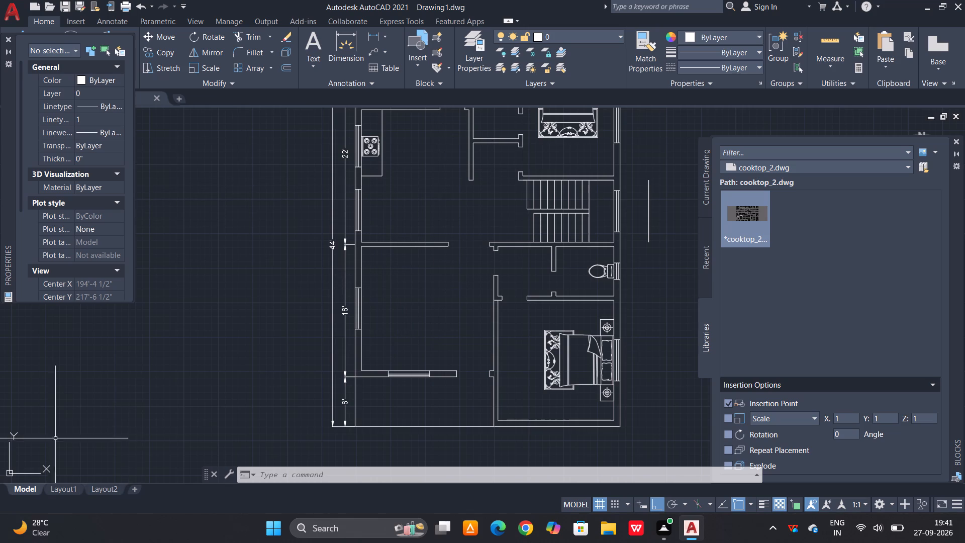
scroll(503, 206, "down", 1)
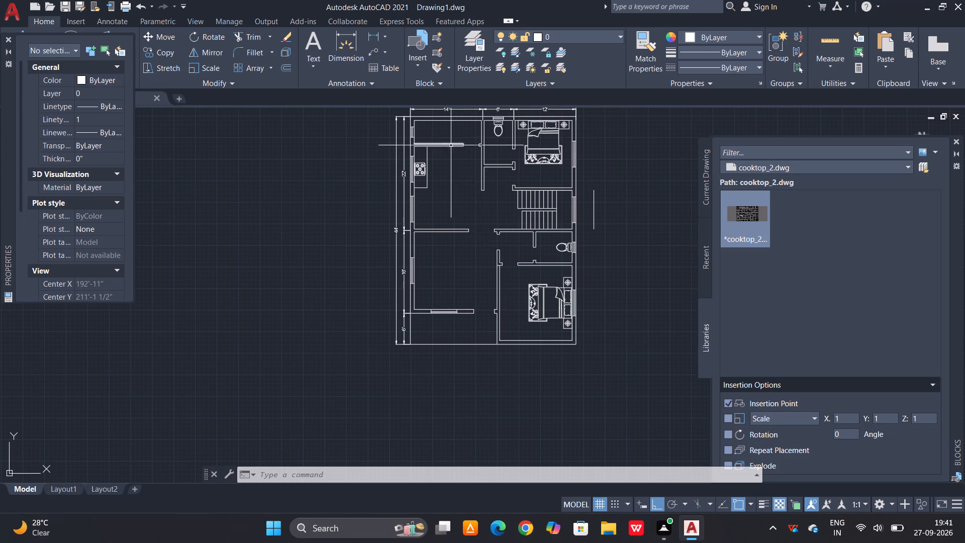
scroll(476, 132, "up", 2)
type("re")
key("c")
key("space")
scroll(373, 181, "up", 2)
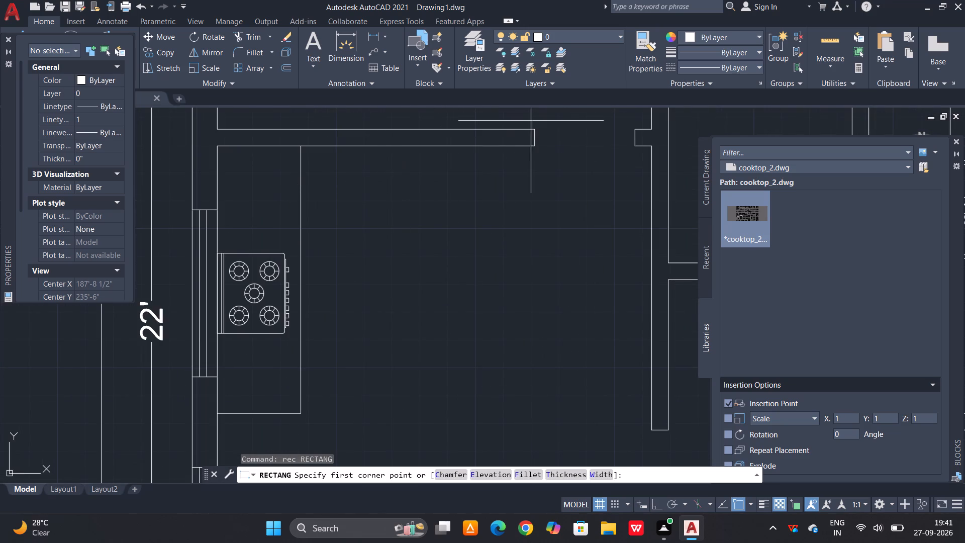
left_click(535, 127)
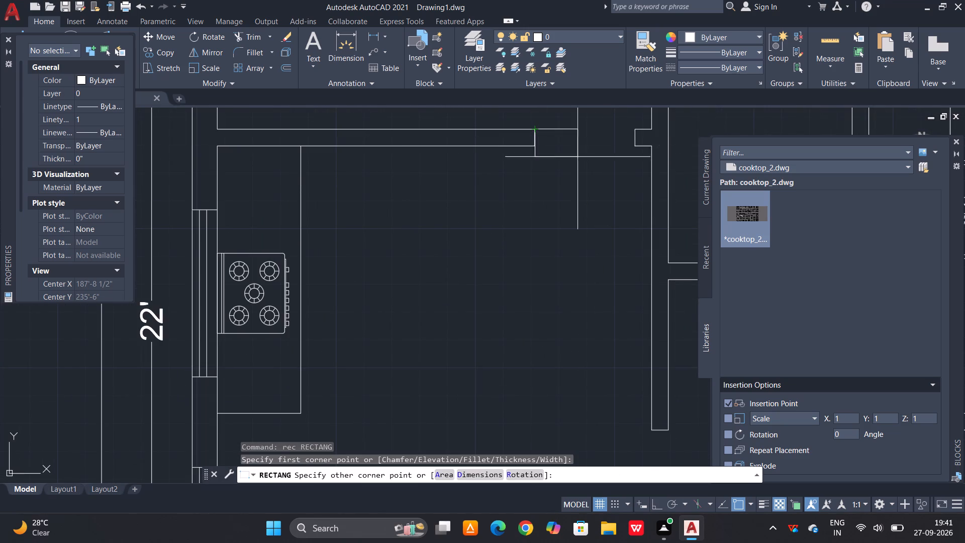
left_click(634, 147)
Draw a rectangle filling the opening in the horizontal wall below the kitchen, from the left wall's end to the facing wall end.
scroll(517, 73, "down", 2)
scroll(549, 188, "down", 3)
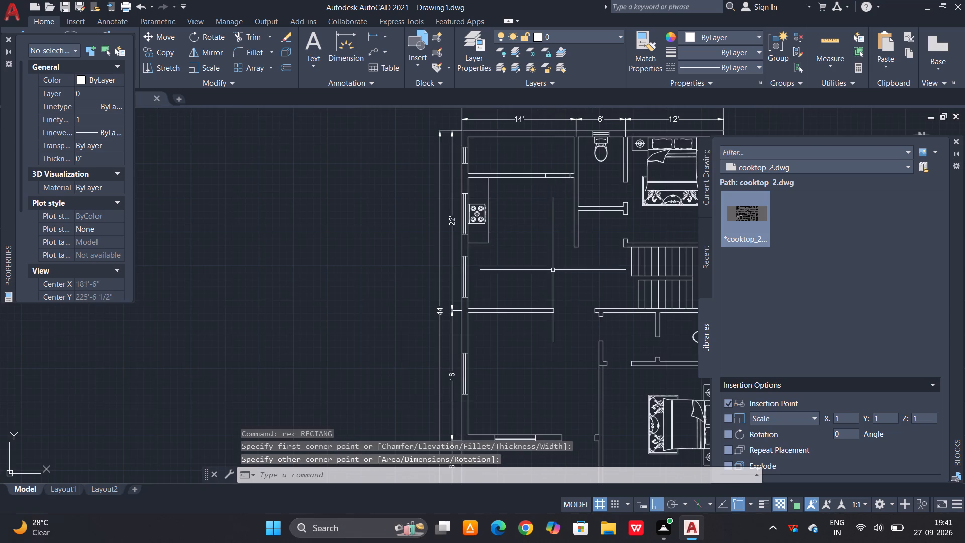
scroll(544, 325, "up", 3)
key("space")
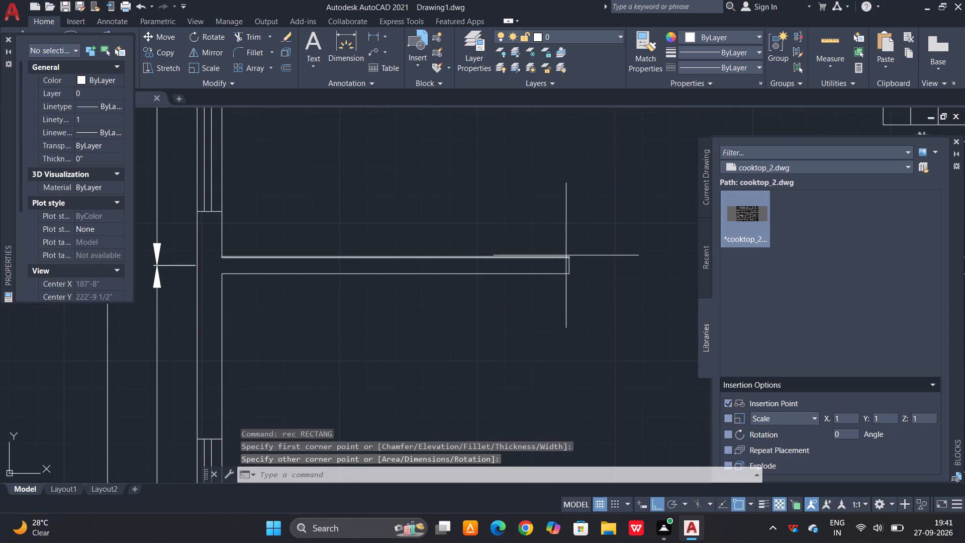
left_click_drag(569, 258, 564, 257)
scroll(481, 253, "down", 2)
scroll(562, 255, "up", 1)
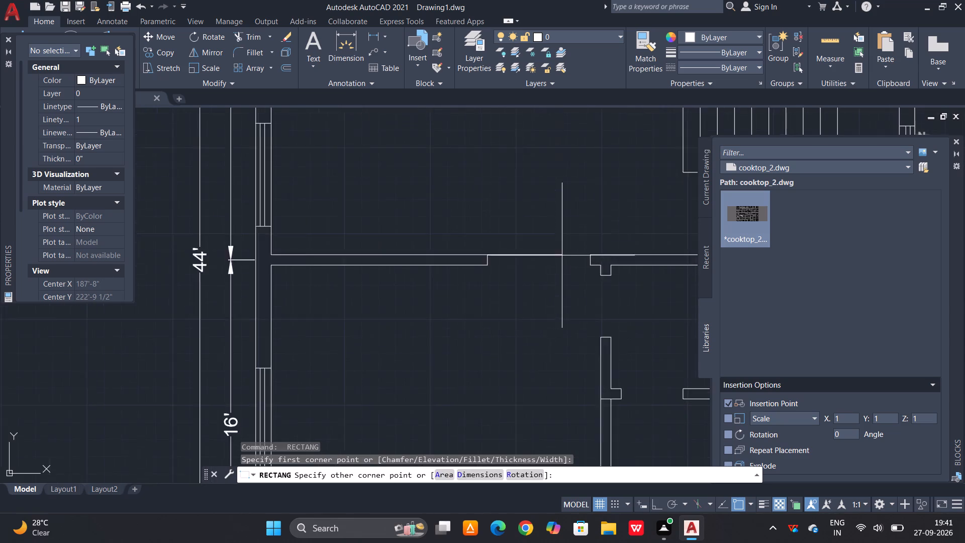
scroll(562, 255, "up", 2)
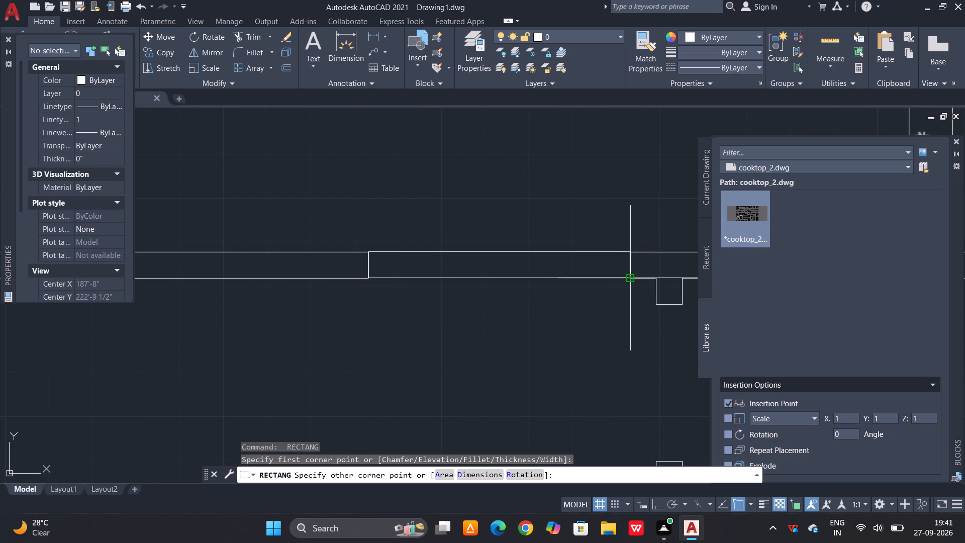
left_click(631, 279)
scroll(398, 207, "down", 3)
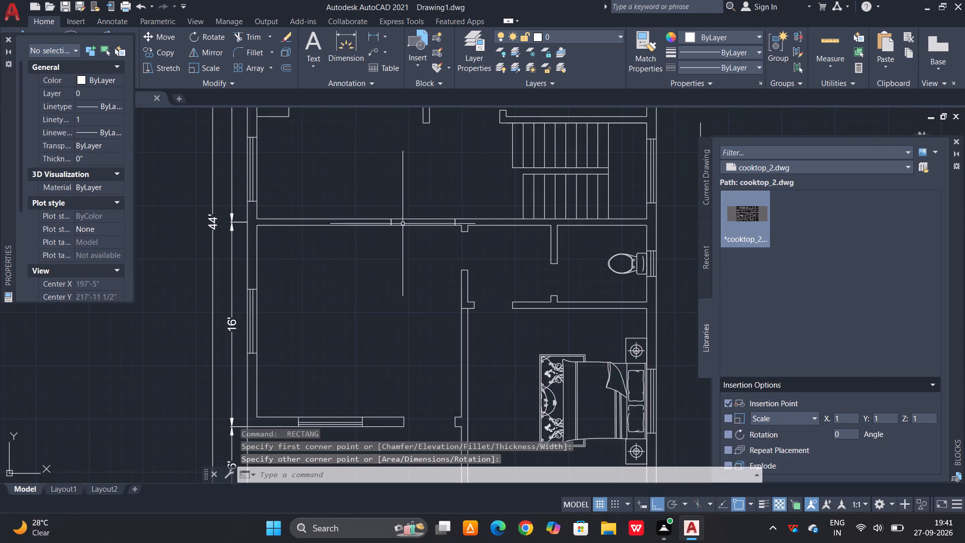
scroll(408, 238, "down", 1)
middle_click_drag(435, 251, 435, 274)
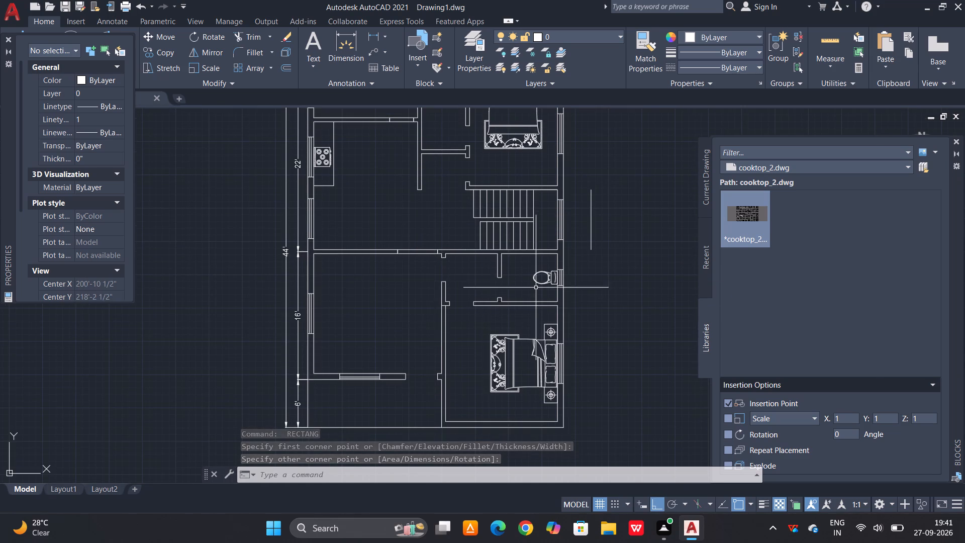
Change the linetype of the vertical line closing the staircase's landing end, across both flights, to DASH.
scroll(538, 258, "up", 2)
key("Escape")
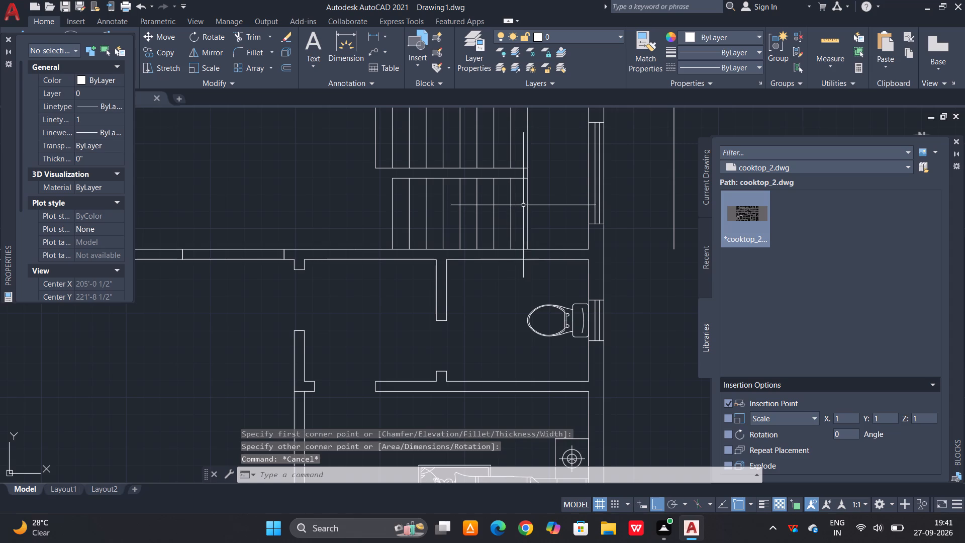
left_click(528, 202)
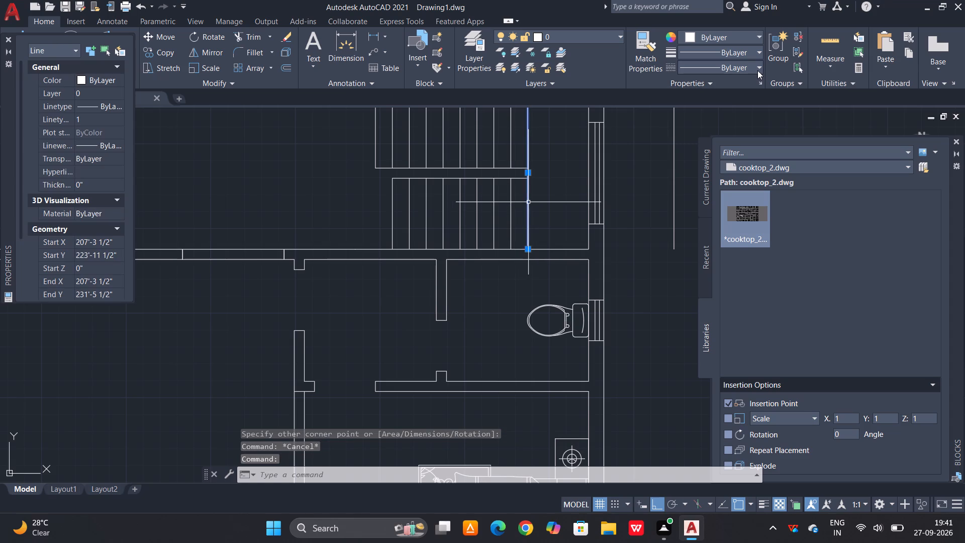
left_click(756, 70)
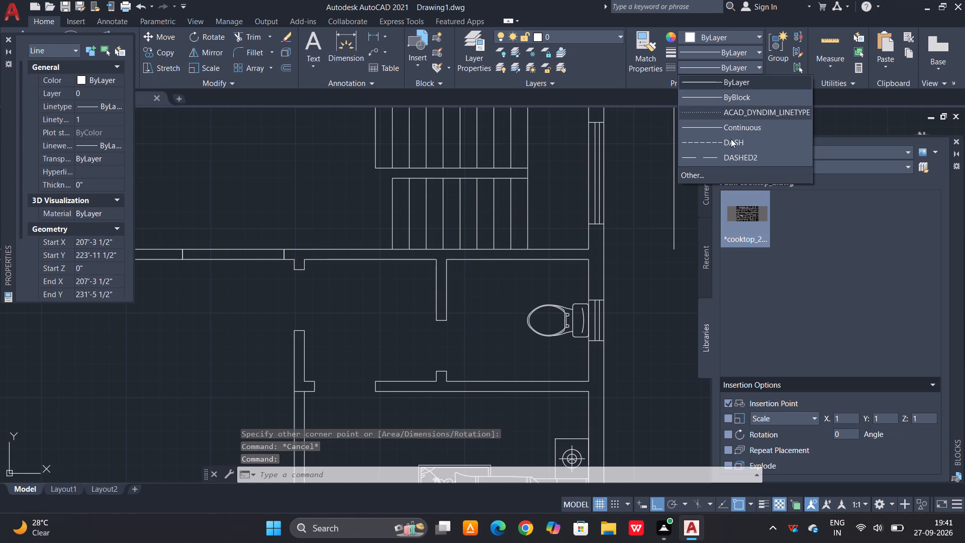
left_click(731, 148)
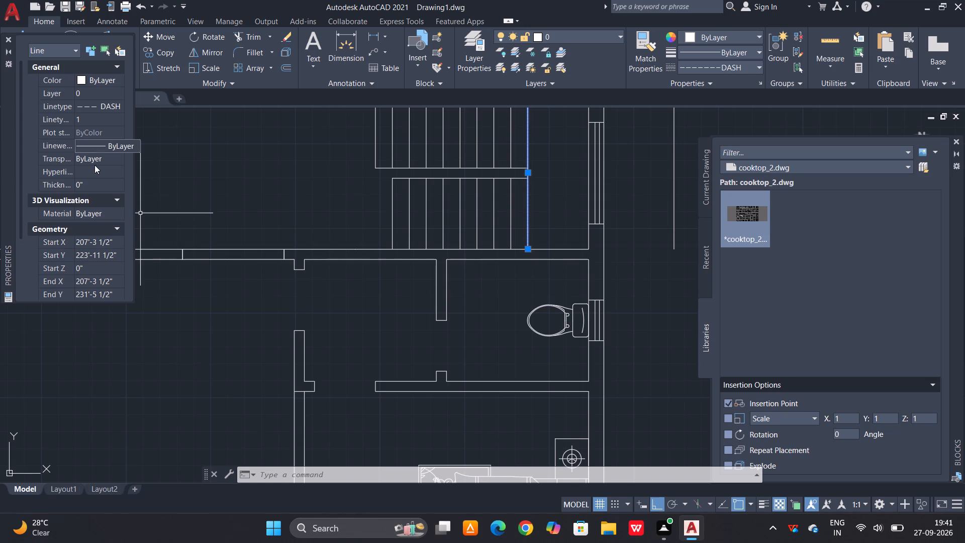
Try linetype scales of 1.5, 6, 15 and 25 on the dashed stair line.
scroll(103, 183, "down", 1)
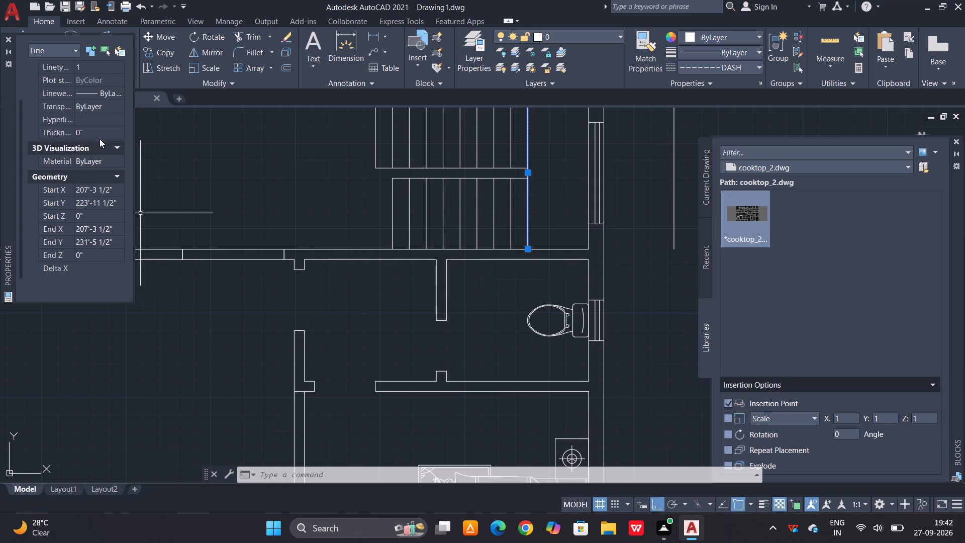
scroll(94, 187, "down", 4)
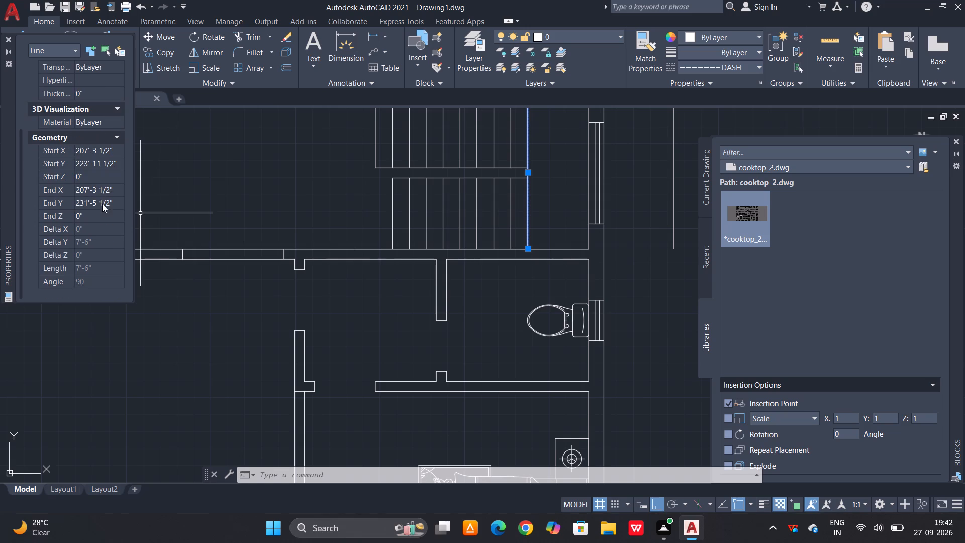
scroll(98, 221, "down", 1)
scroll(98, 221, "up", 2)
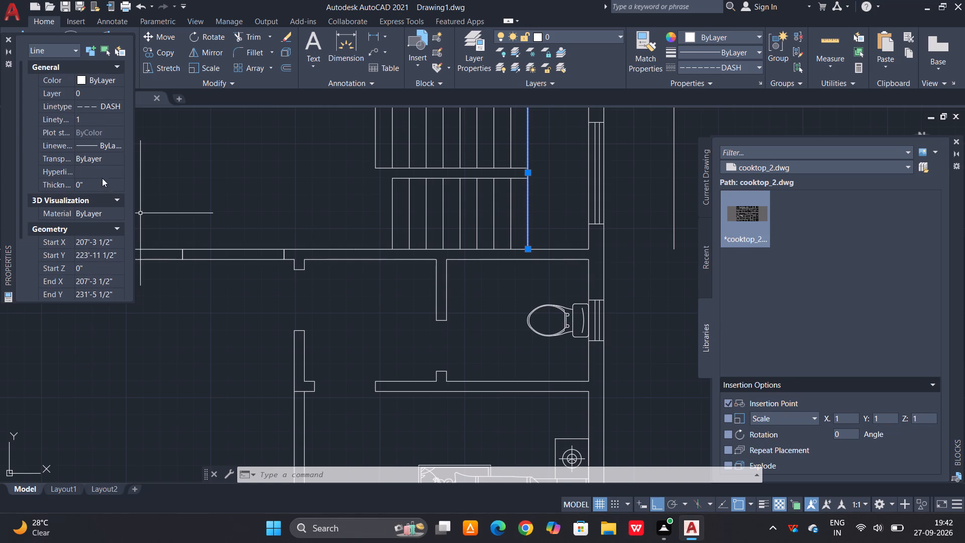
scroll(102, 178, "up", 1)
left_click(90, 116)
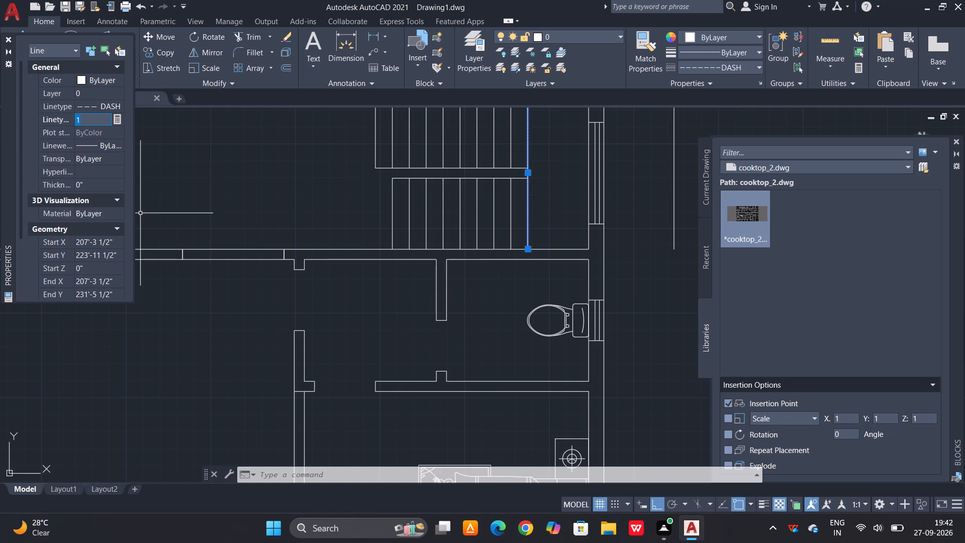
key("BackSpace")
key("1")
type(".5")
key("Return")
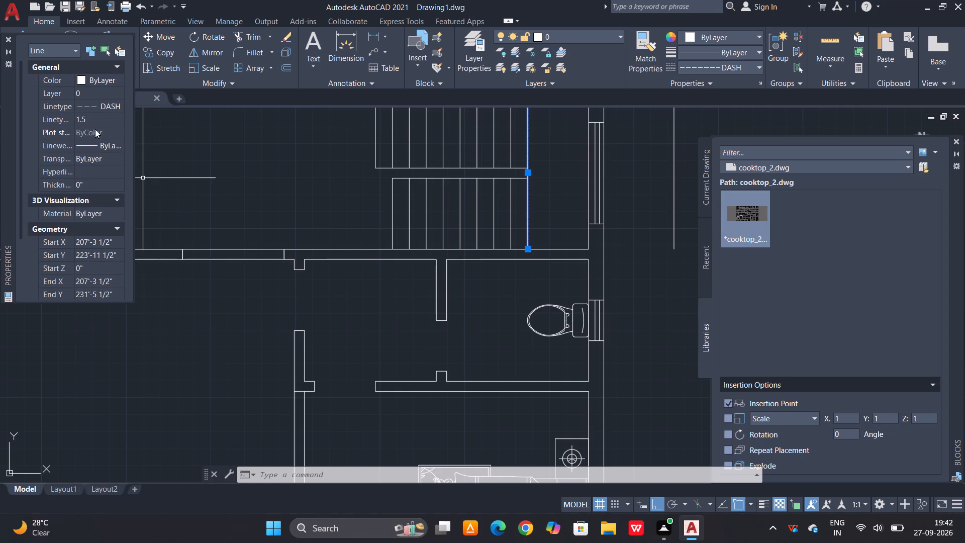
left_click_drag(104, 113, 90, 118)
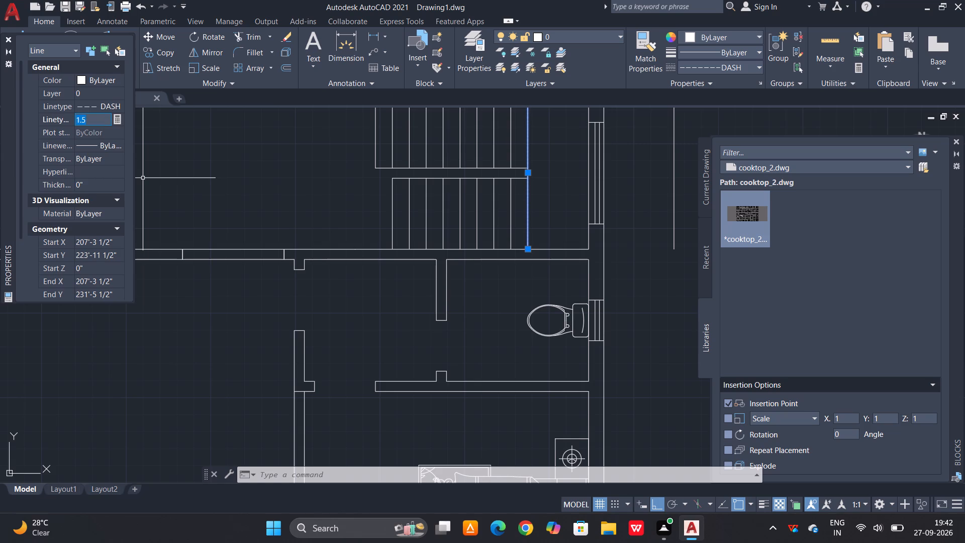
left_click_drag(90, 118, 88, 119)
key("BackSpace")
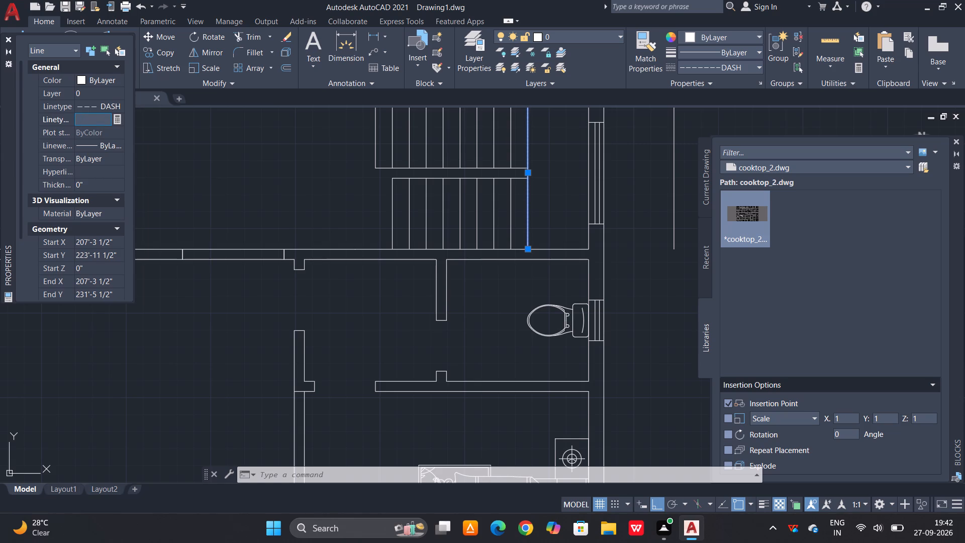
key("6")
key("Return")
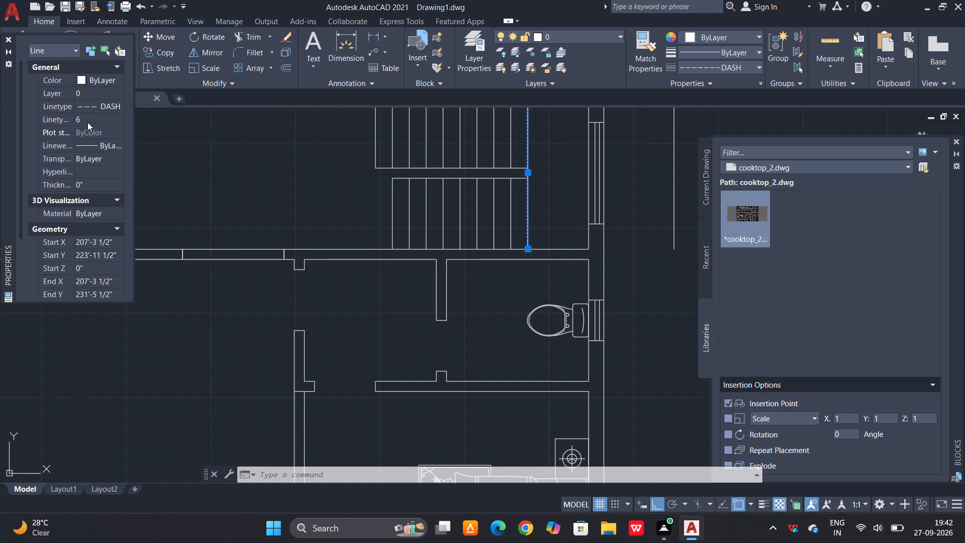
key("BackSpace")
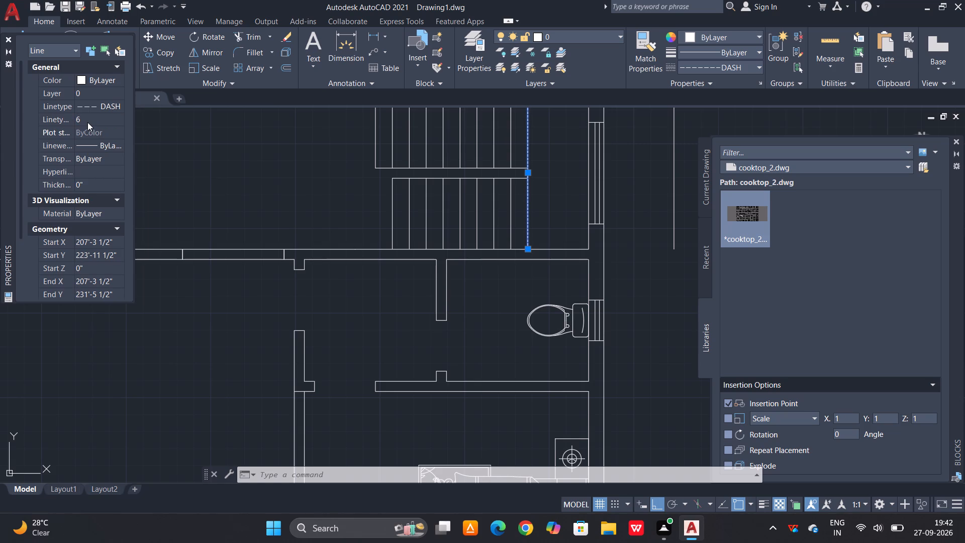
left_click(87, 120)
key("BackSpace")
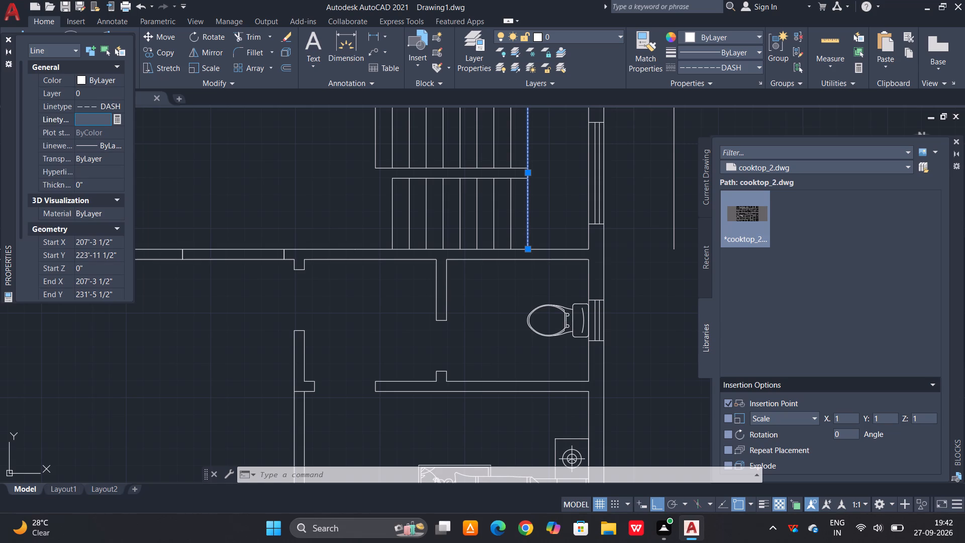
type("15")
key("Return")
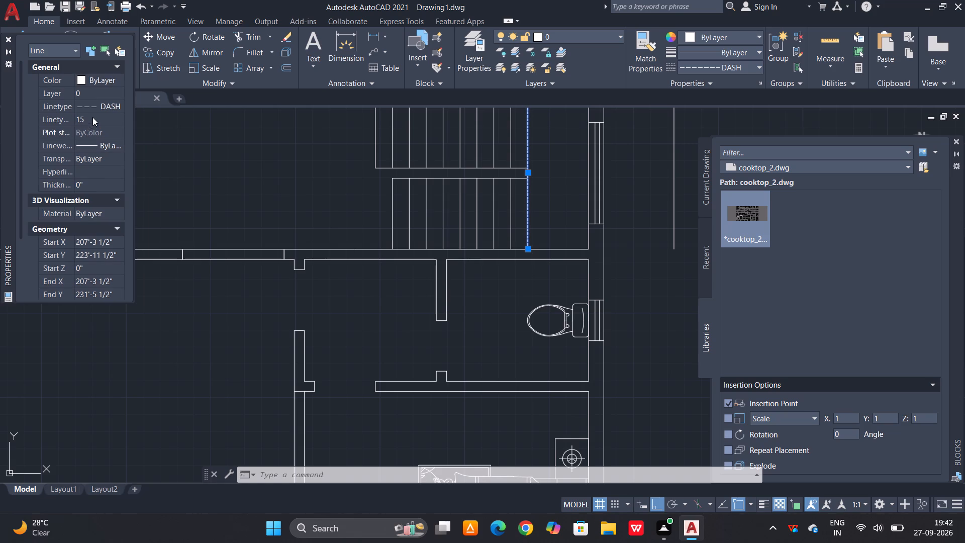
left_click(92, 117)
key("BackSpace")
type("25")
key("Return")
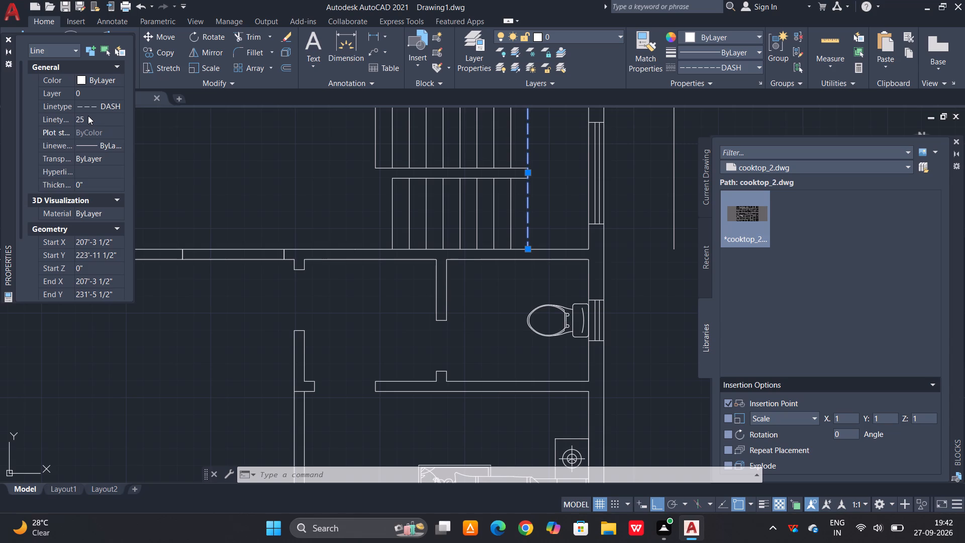
Set the linetype scale of the dashed stair line to 30 and deselect it.
left_click(88, 116)
key("BackSpace")
type("30")
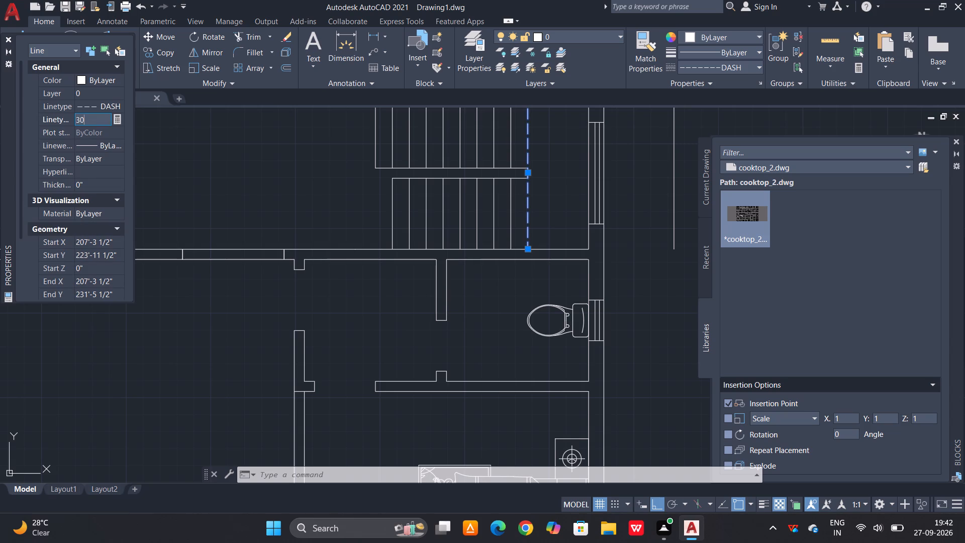
key("Return")
key("Escape")
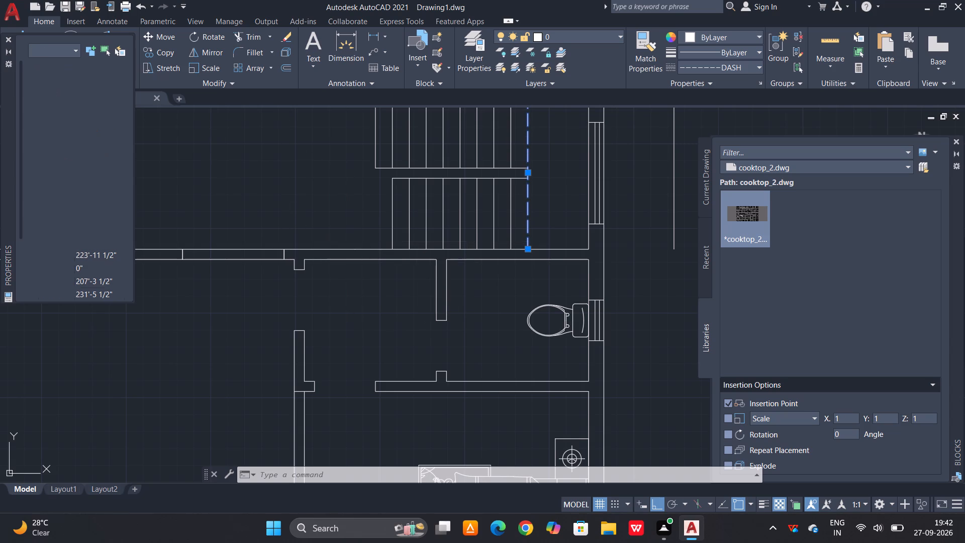
Match the dashed stair line's properties onto the vertical tread lines of both stair flights.
middle_click_drag(588, 162, 589, 202)
key("m")
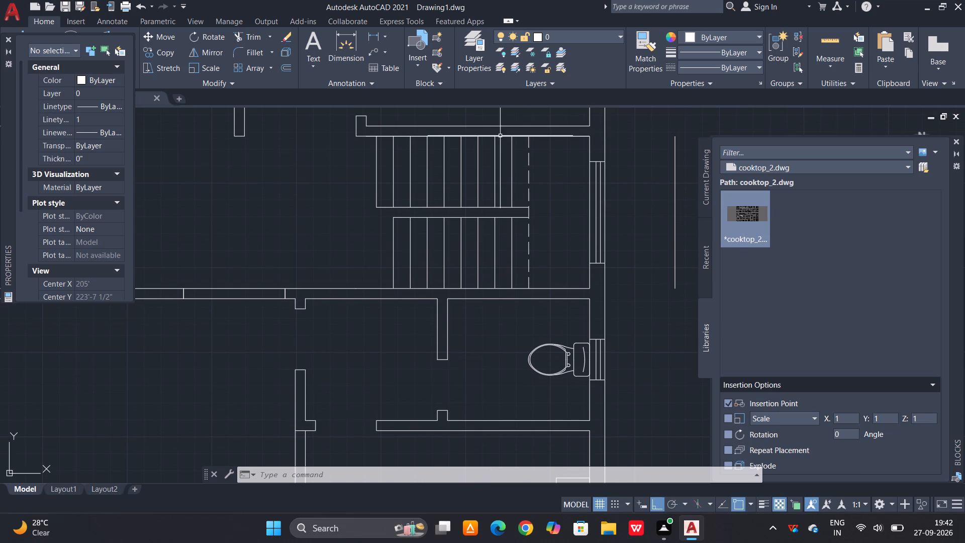
key("a")
key("space")
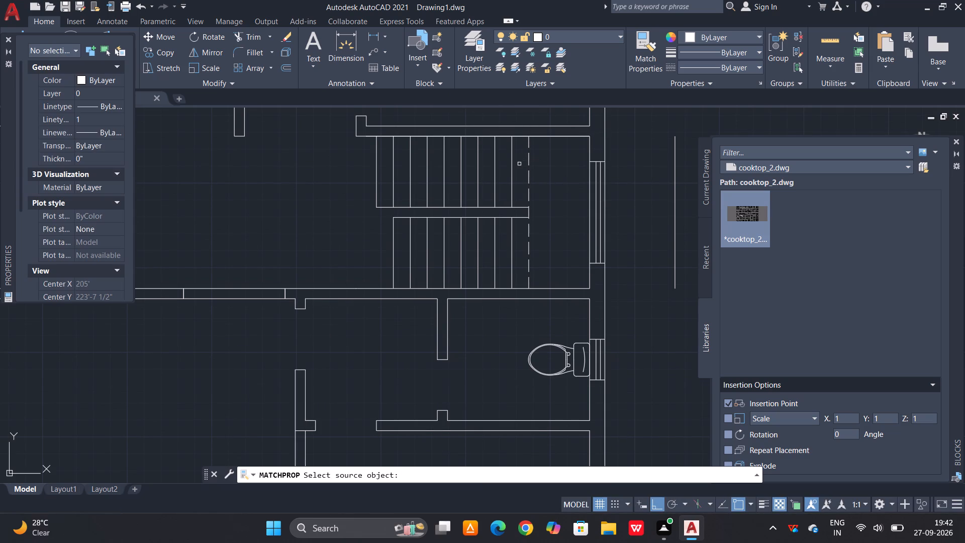
left_click_drag(530, 161, 523, 160)
left_click_drag(518, 160, 513, 159)
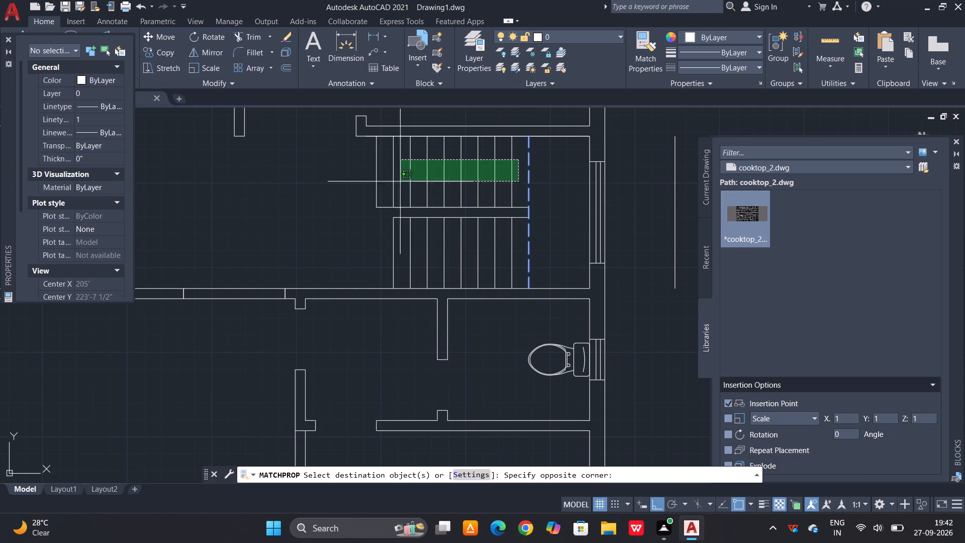
left_click(358, 189)
left_click_drag(519, 239, 513, 238)
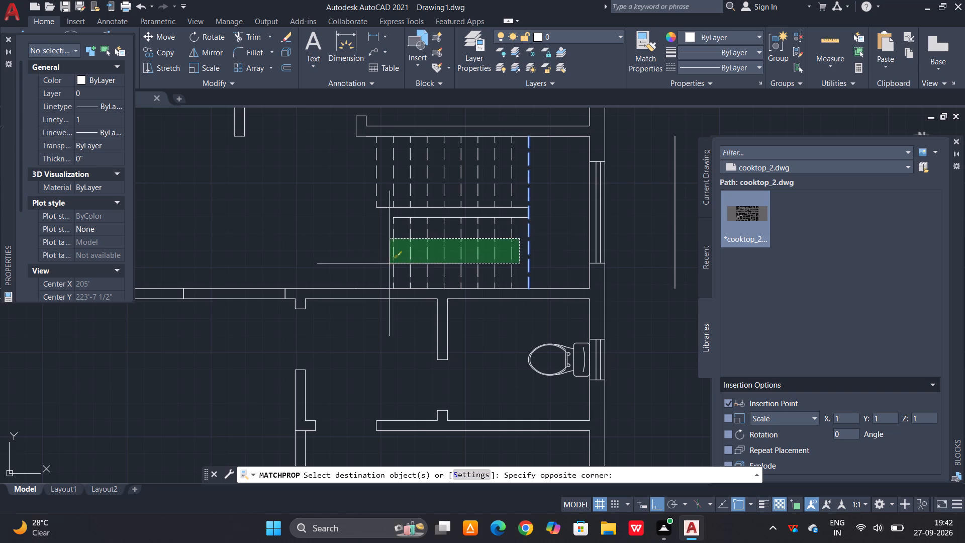
left_click(385, 263)
Match the same dashed properties onto the rectangle filling the wall opening above the kitchen counter.
scroll(560, 251, "down", 3)
scroll(486, 190, "up", 2)
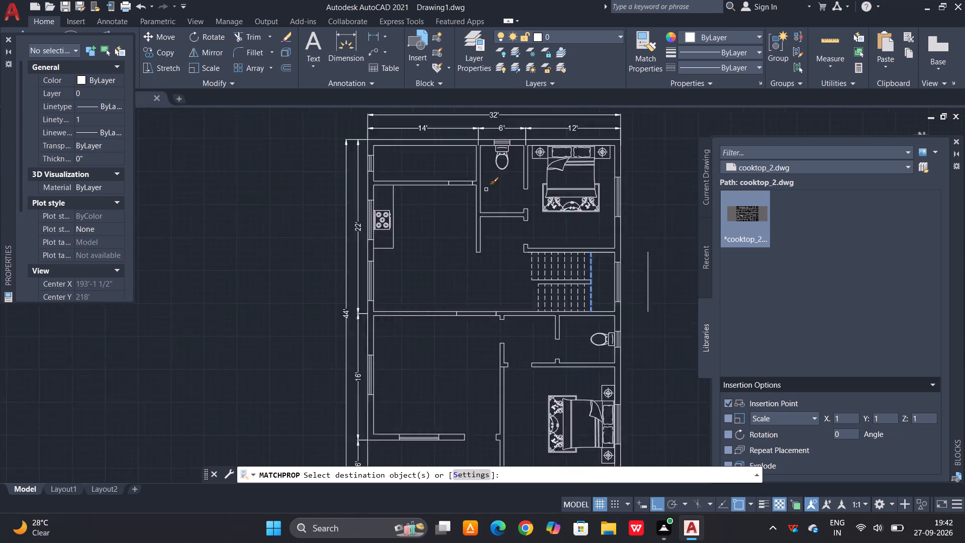
scroll(486, 190, "up", 1)
left_click_drag(425, 157, 421, 168)
left_click(407, 250)
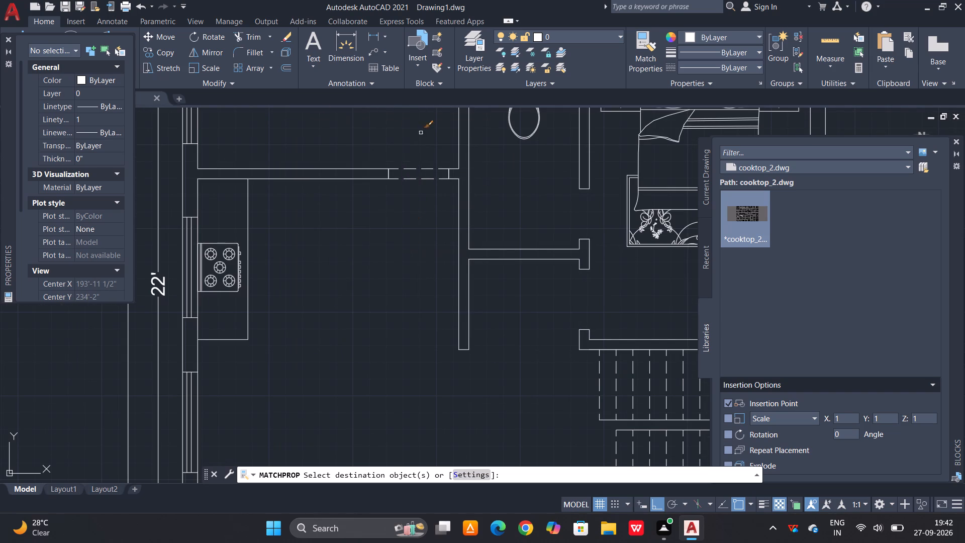
Match the same dashed properties onto the rectangle filling the opening in the horizontal wall below the kitchen, and end Match Properties.
scroll(423, 117, "down", 2)
scroll(437, 249, "up", 2)
left_click_drag(438, 250, 433, 276)
left_click(388, 393)
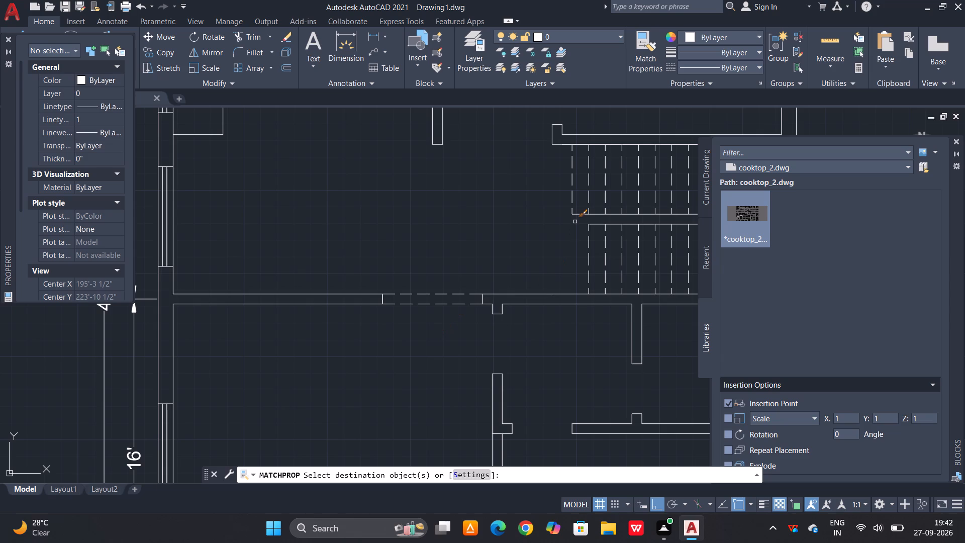
key("Escape")
Load dining_tables.dwg from the Downloads folder as the block library.
scroll(444, 249, "down", 1)
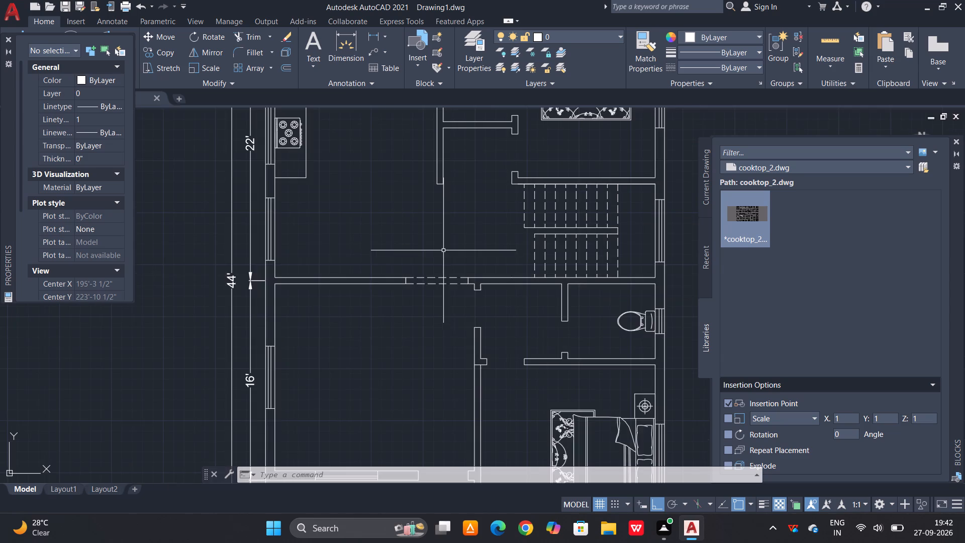
scroll(495, 230, "down", 1)
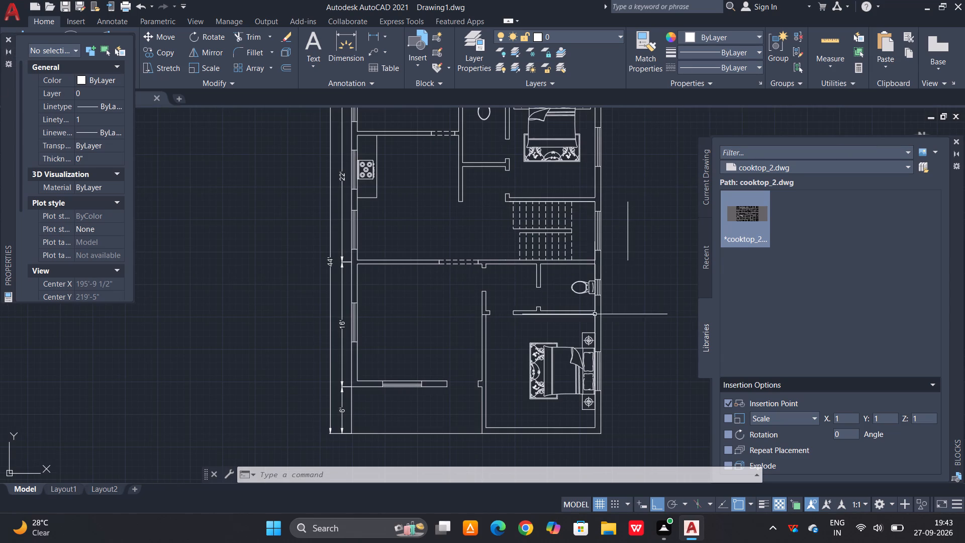
left_click(919, 168)
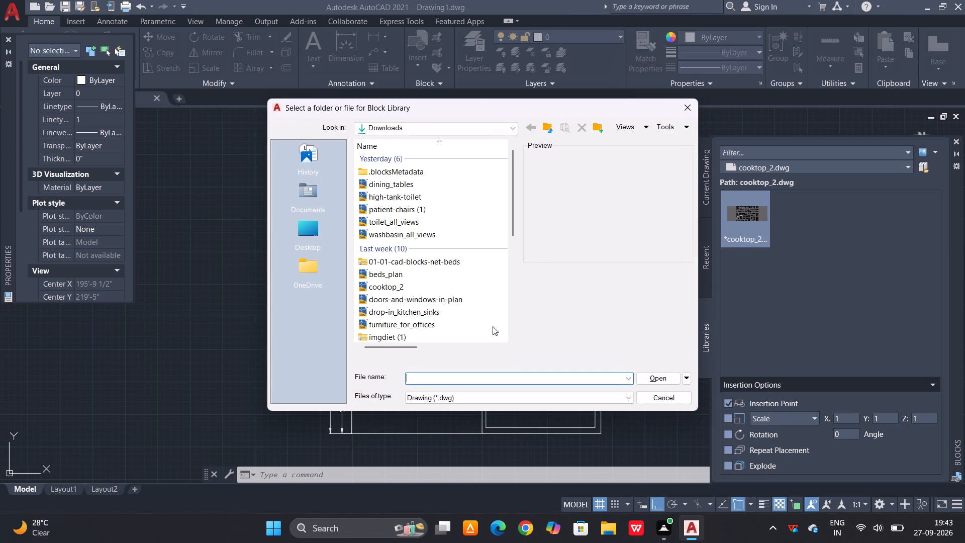
left_click(402, 185)
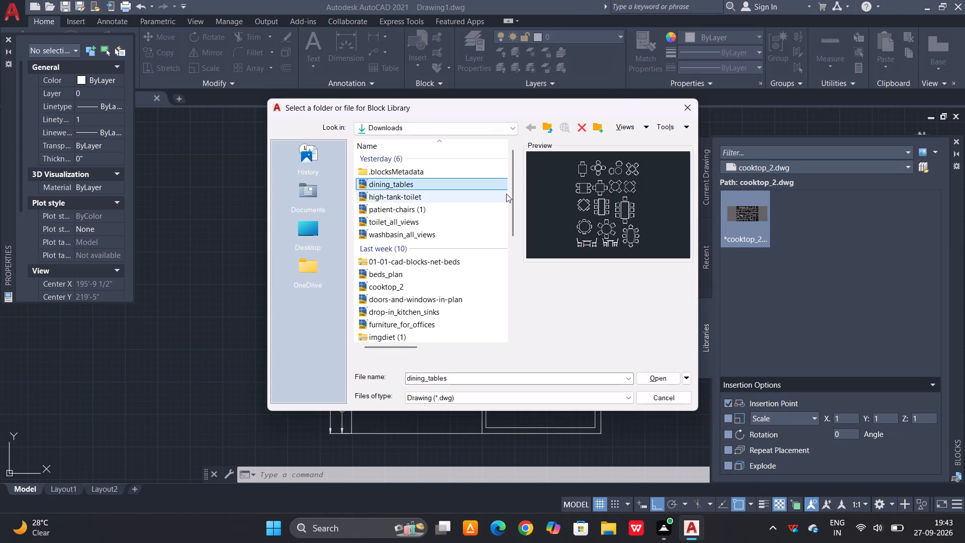
left_click(649, 379)
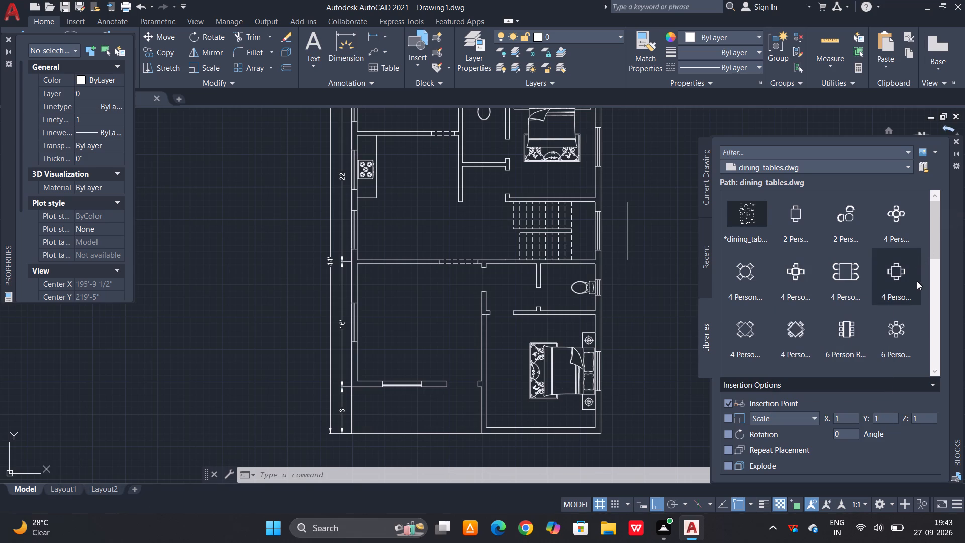
Insert the first 8-person rectangular dining table block into the open area between the kitchen counter and the staircase.
scroll(917, 289, "down", 3)
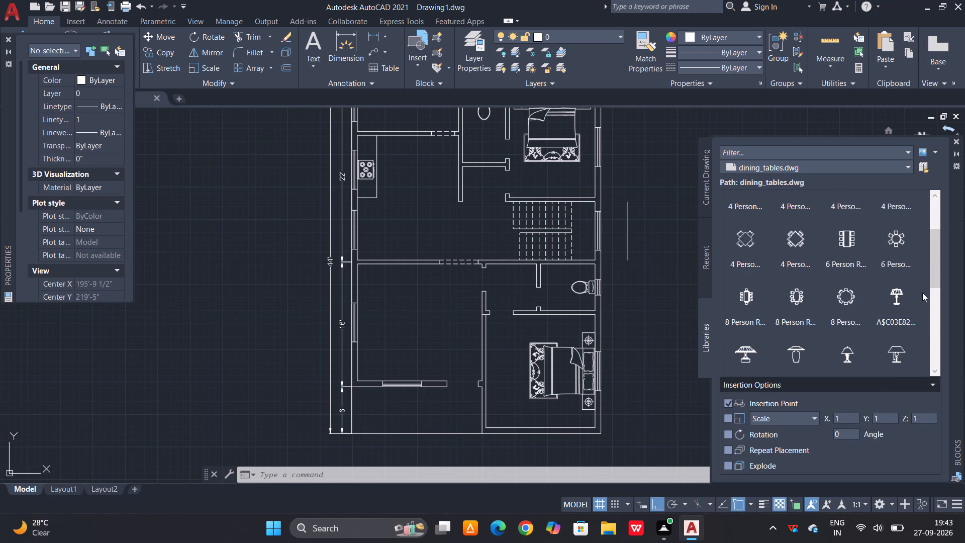
scroll(924, 277, "down", 2)
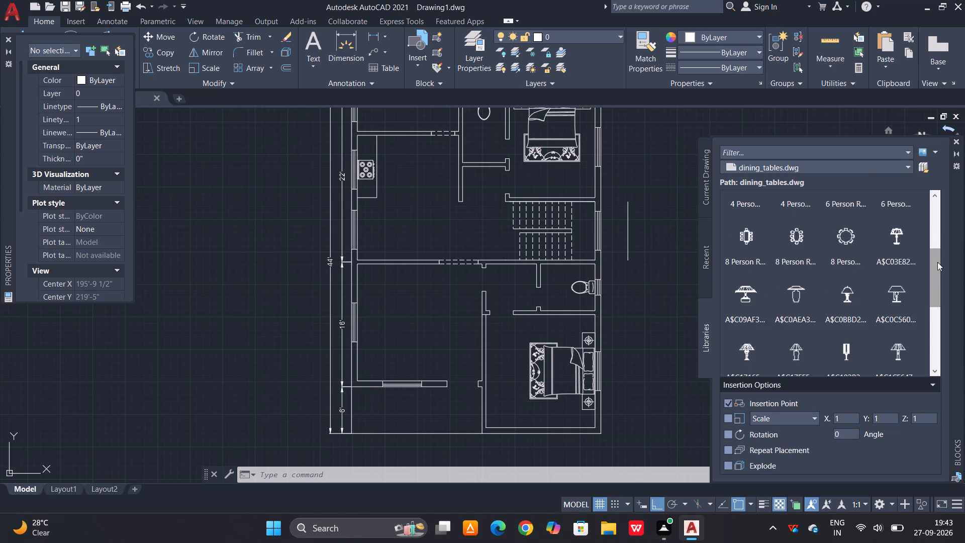
scroll(937, 262, "up", 4)
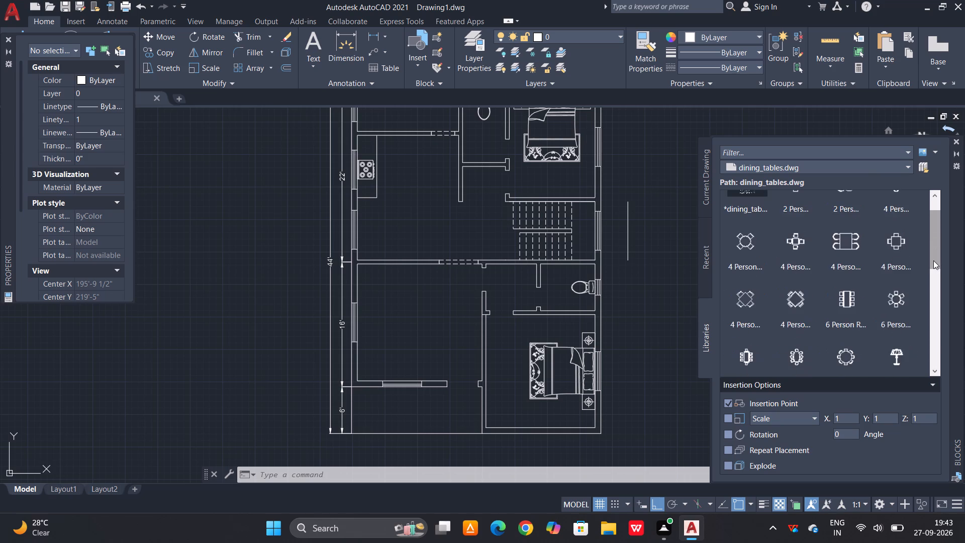
scroll(933, 260, "up", 1)
scroll(932, 260, "down", 2)
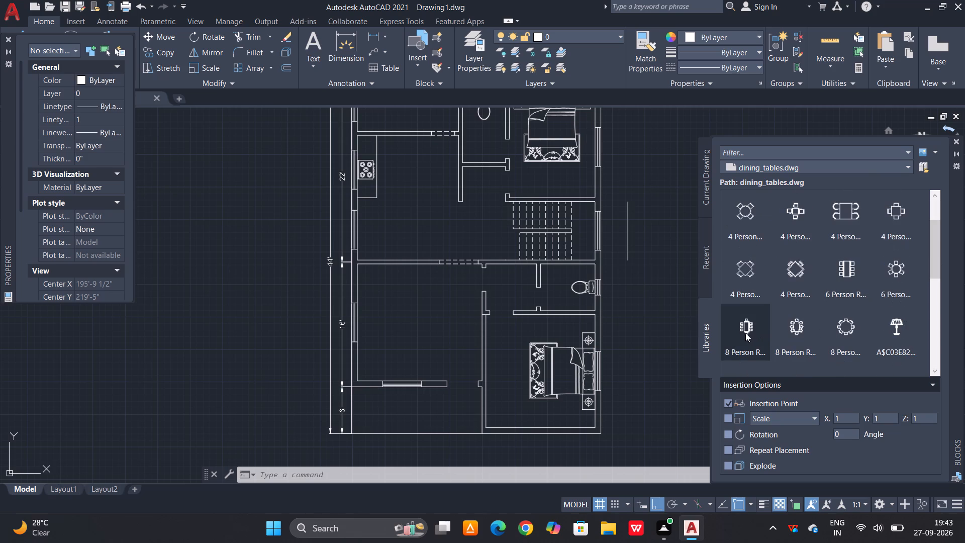
left_click(745, 333)
left_click_drag(745, 333, 457, 255)
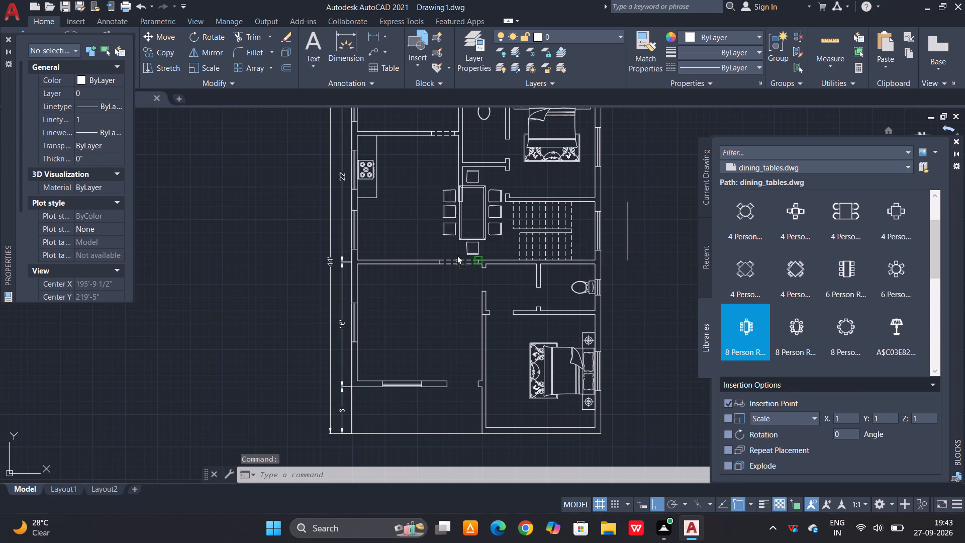
left_click_drag(457, 255, 413, 245)
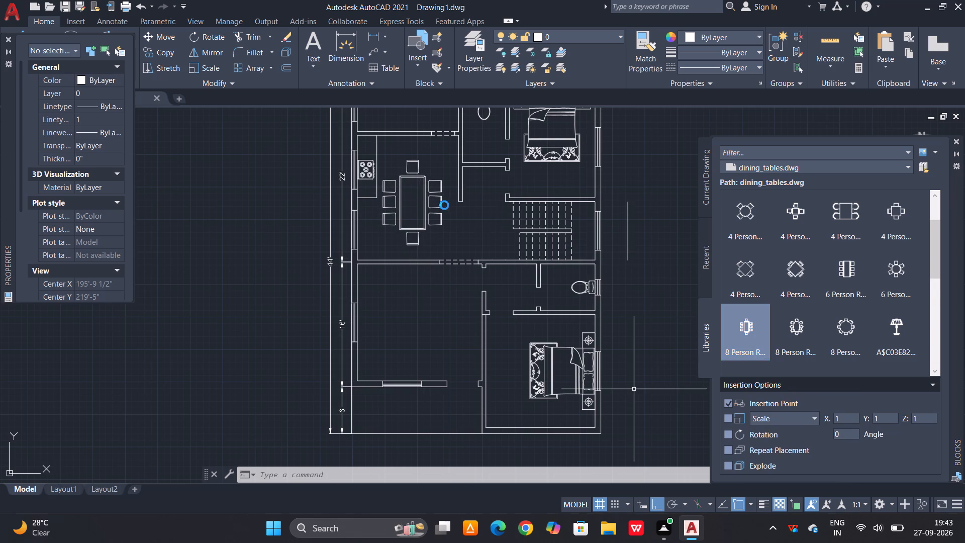
key("Escape")
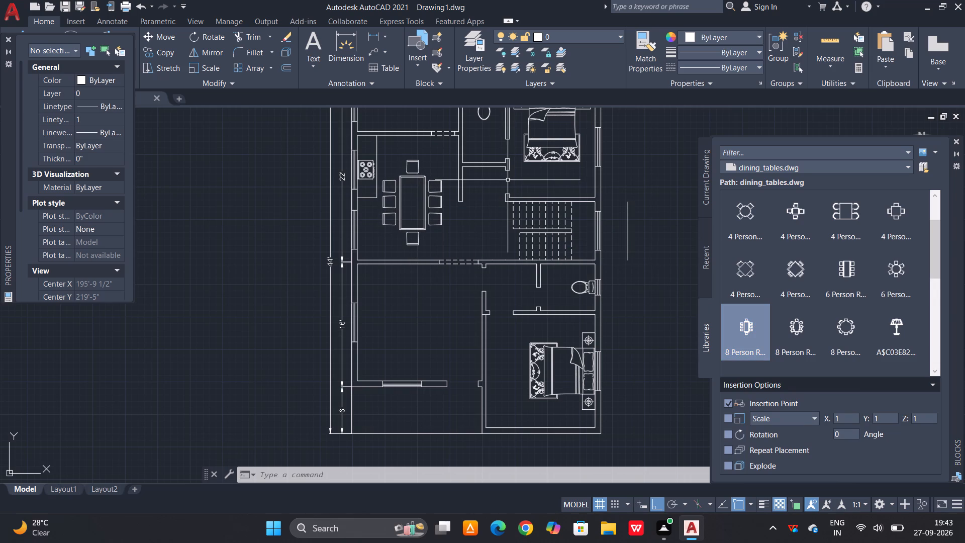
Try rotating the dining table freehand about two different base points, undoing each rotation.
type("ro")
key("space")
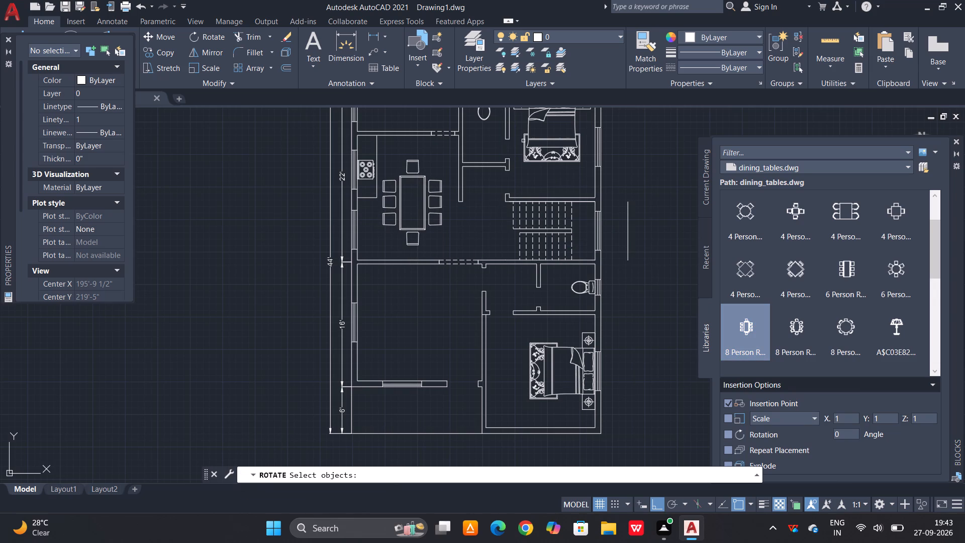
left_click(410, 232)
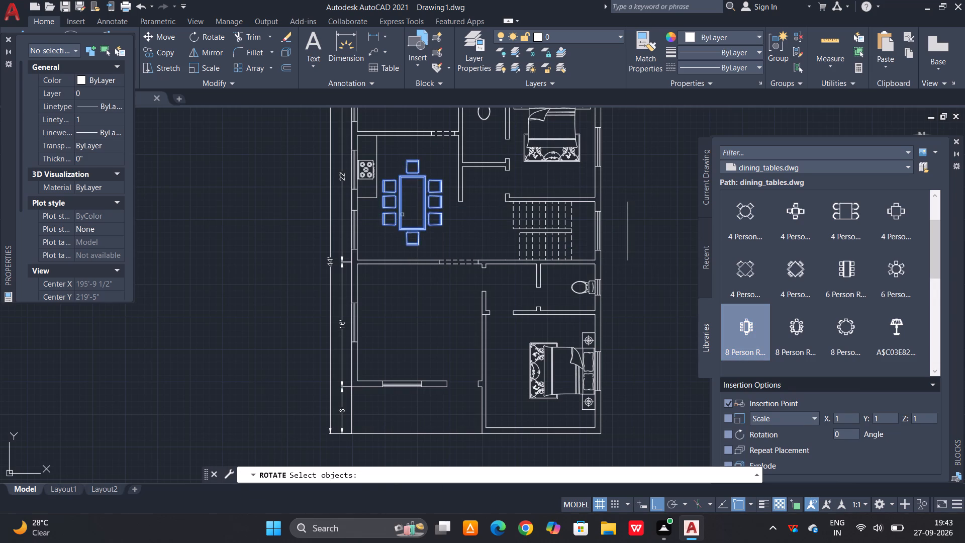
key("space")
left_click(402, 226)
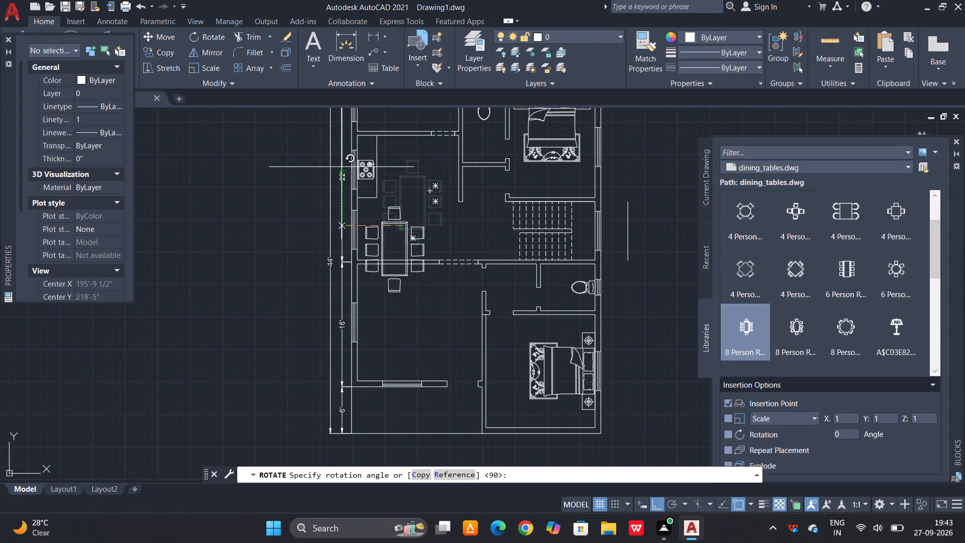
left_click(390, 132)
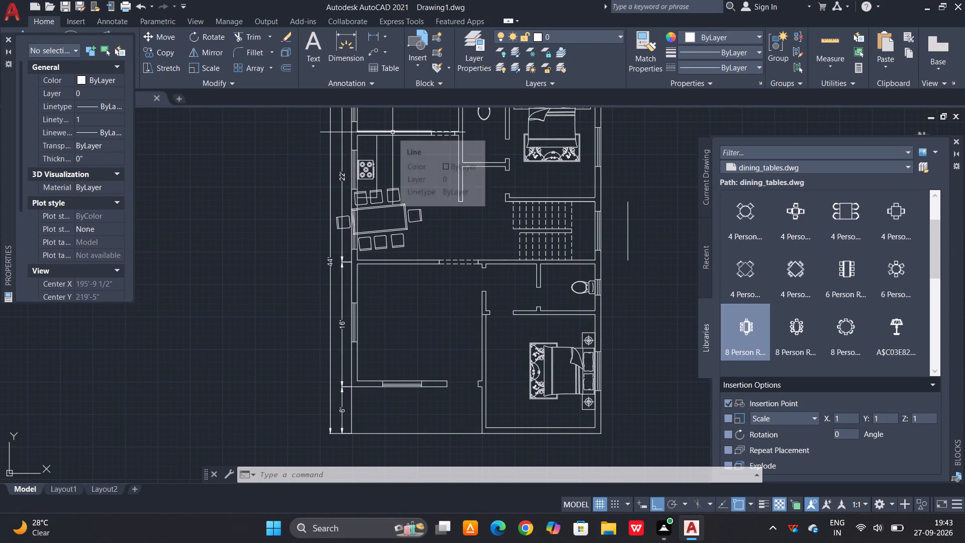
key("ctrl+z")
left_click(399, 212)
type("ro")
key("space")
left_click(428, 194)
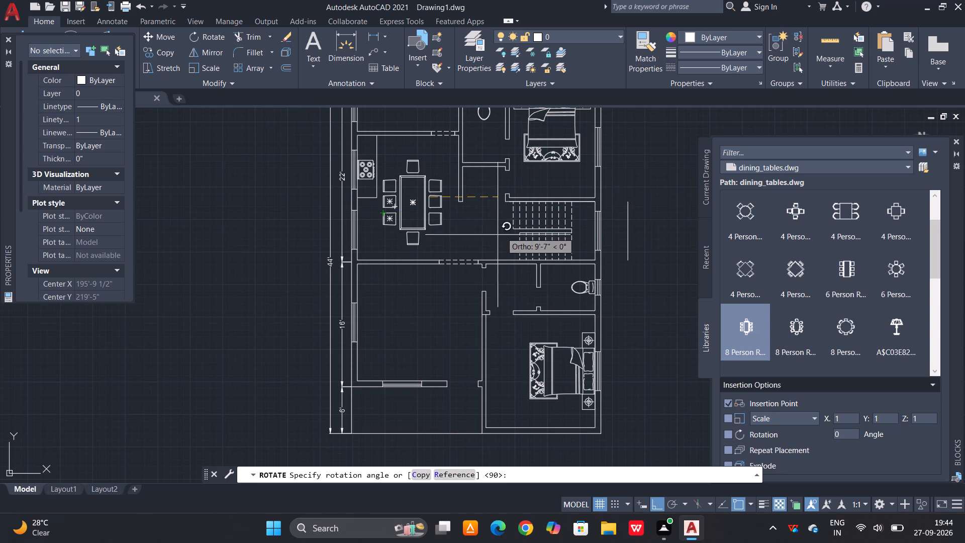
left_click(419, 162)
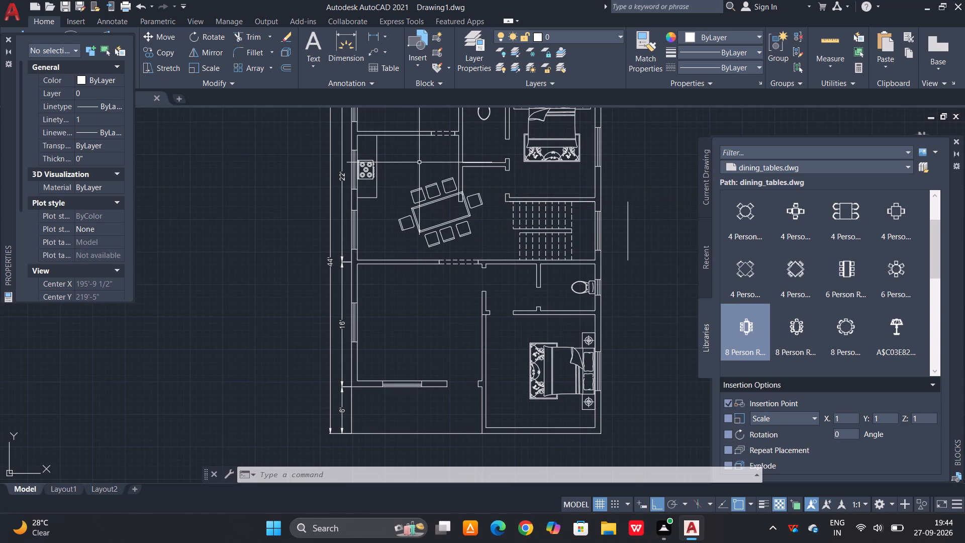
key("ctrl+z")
Rotate the dining table a quarter turn about a point beside its right-hand chairs so its long side runs horizontally.
left_click(437, 192)
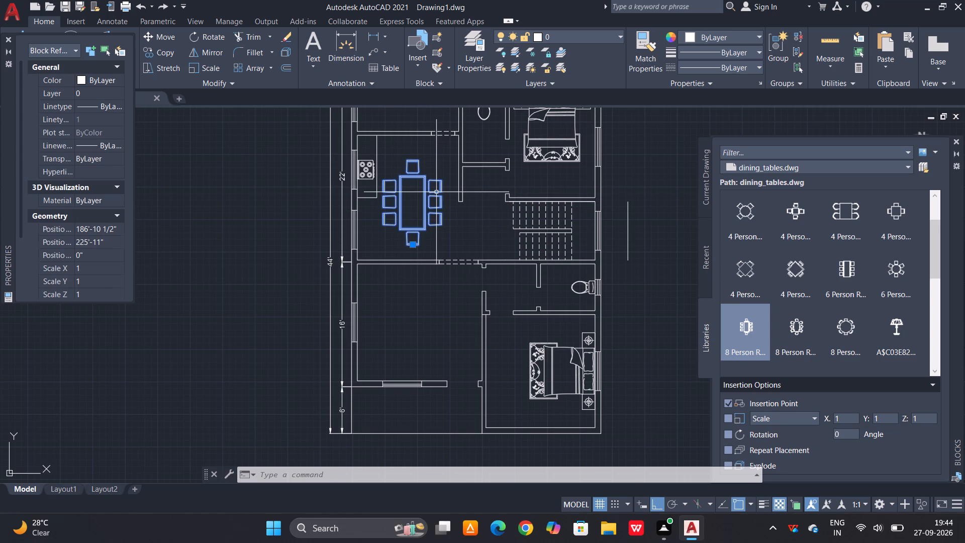
type("ro")
key("space")
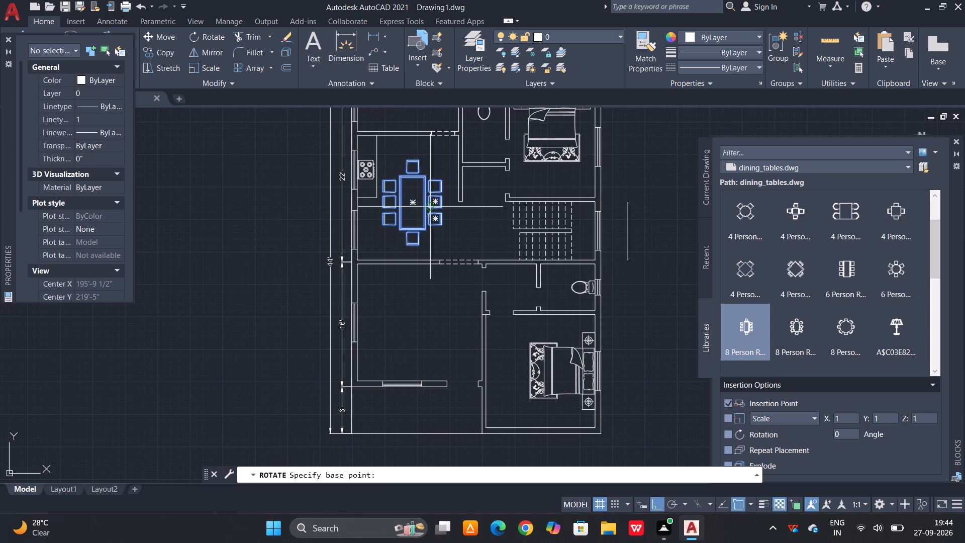
left_click(429, 204)
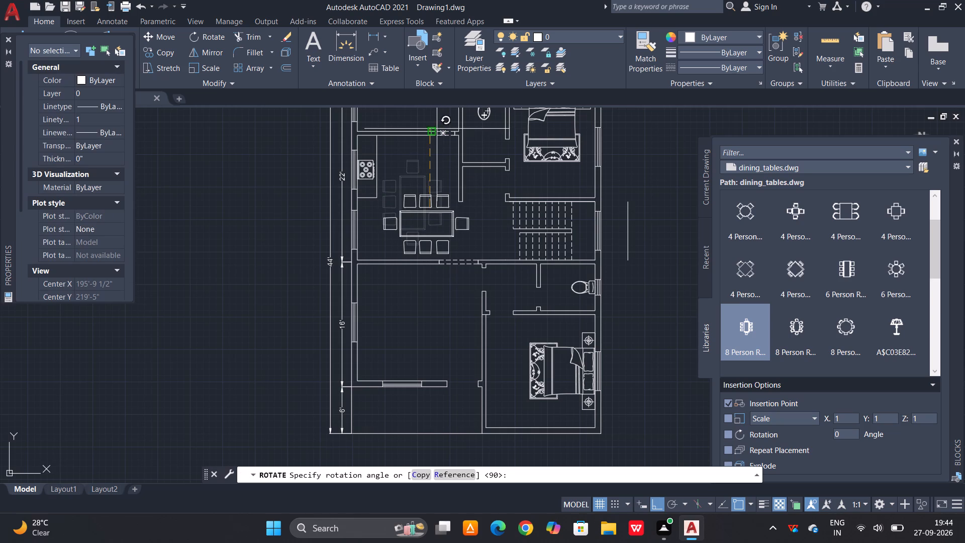
left_click(449, 121)
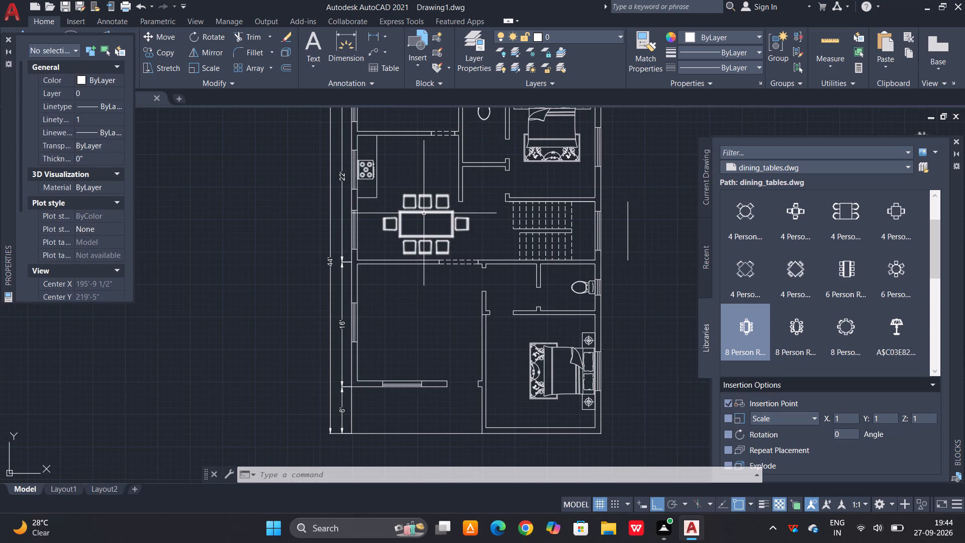
Scale the dining table block down freehand in two passes, to block scale 0.8 and then 0.6.
left_click(424, 213)
type("sc")
key("space")
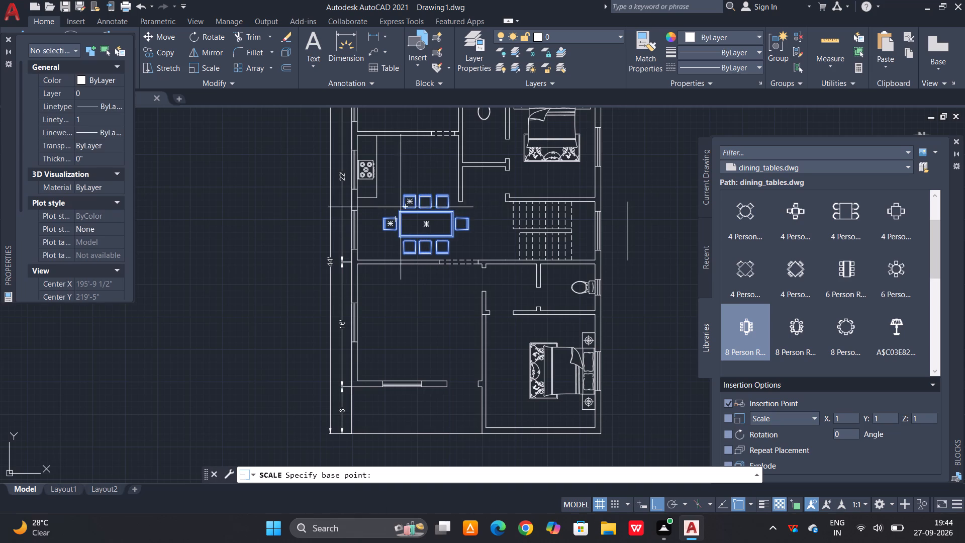
left_click(392, 235)
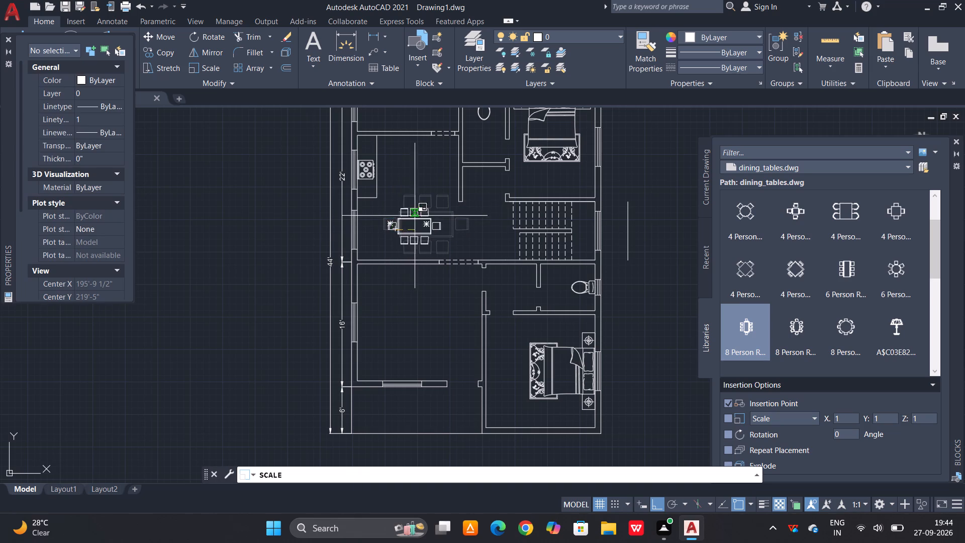
left_click(422, 212)
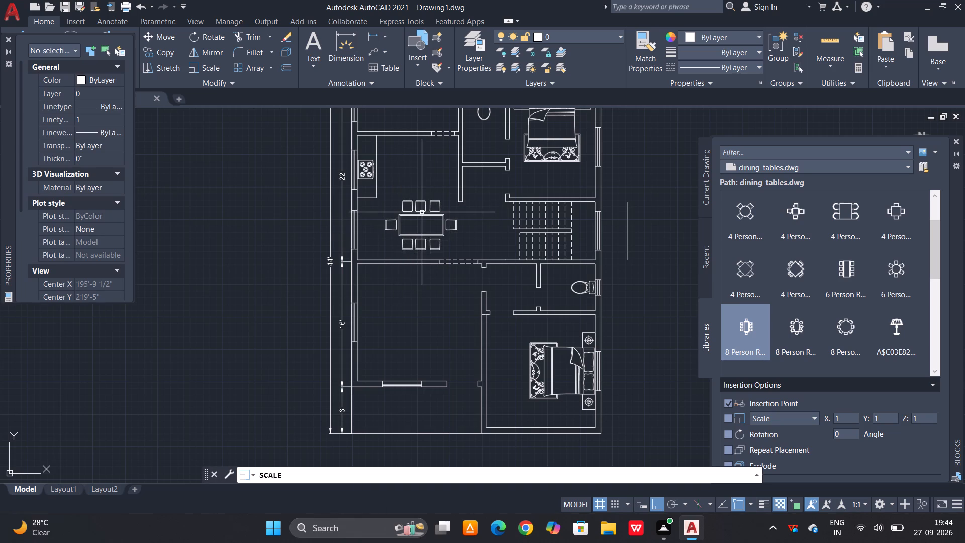
left_click(413, 220)
left_click(387, 231)
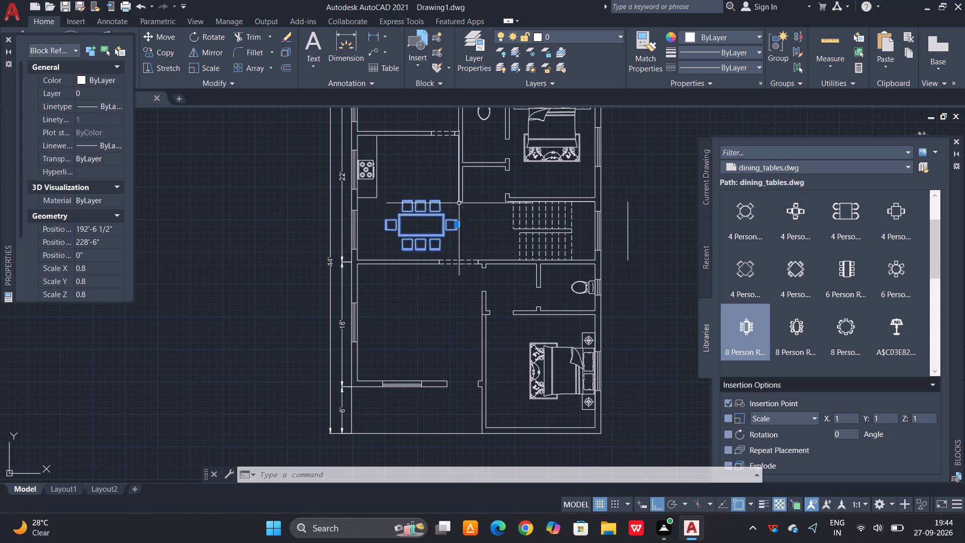
type("sc")
key("space")
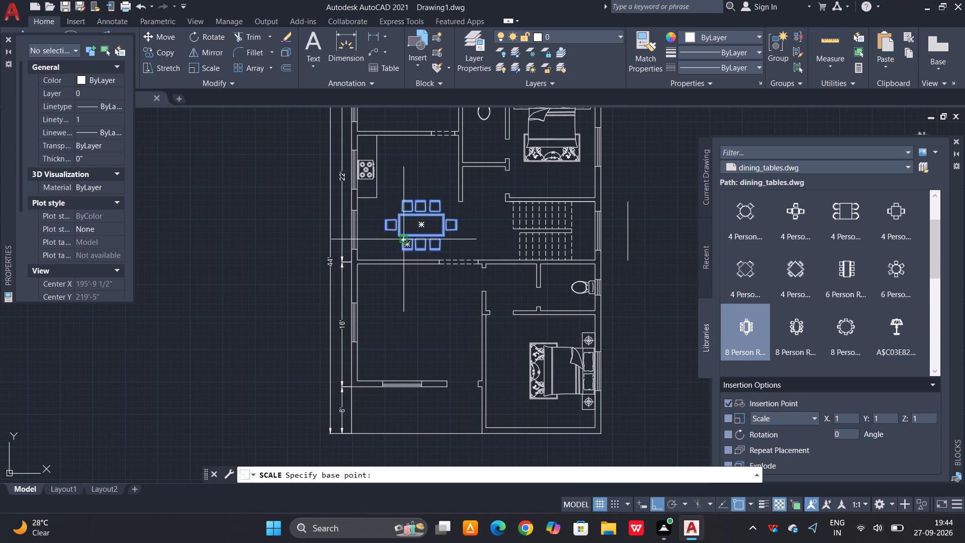
left_click(404, 237)
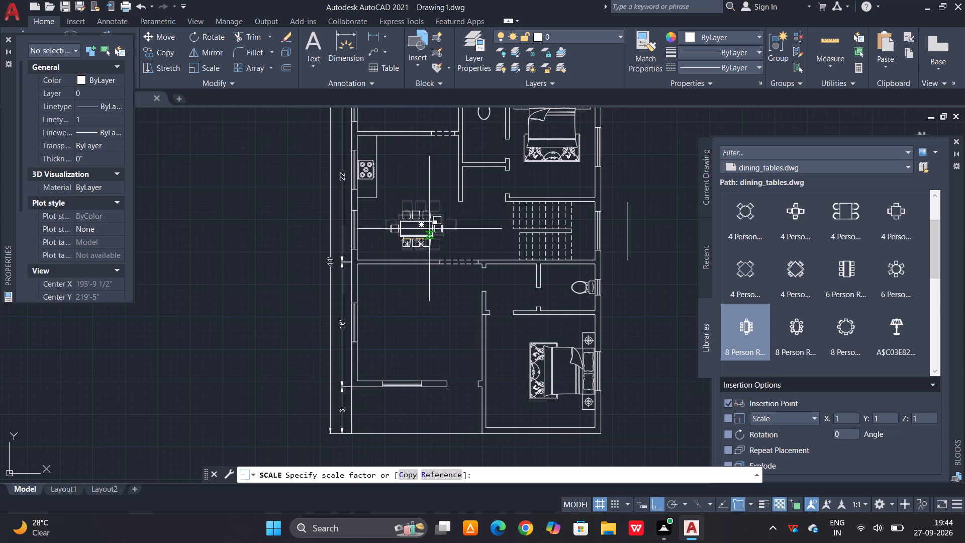
left_click(429, 229)
Move the dining table horizontally toward the left exterior wall, placing it just below the kitchen counter.
scroll(430, 227, "up", 2)
left_click_drag(443, 193, 428, 201)
left_click(348, 239)
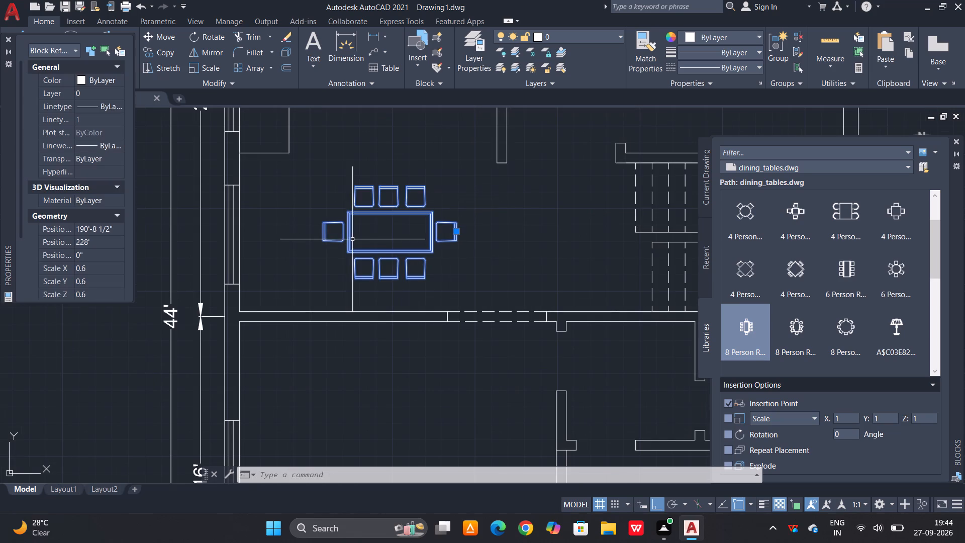
type("m")
key("space")
left_click_drag(400, 223, 336, 228)
left_click(336, 228)
scroll(419, 180, "down", 2)
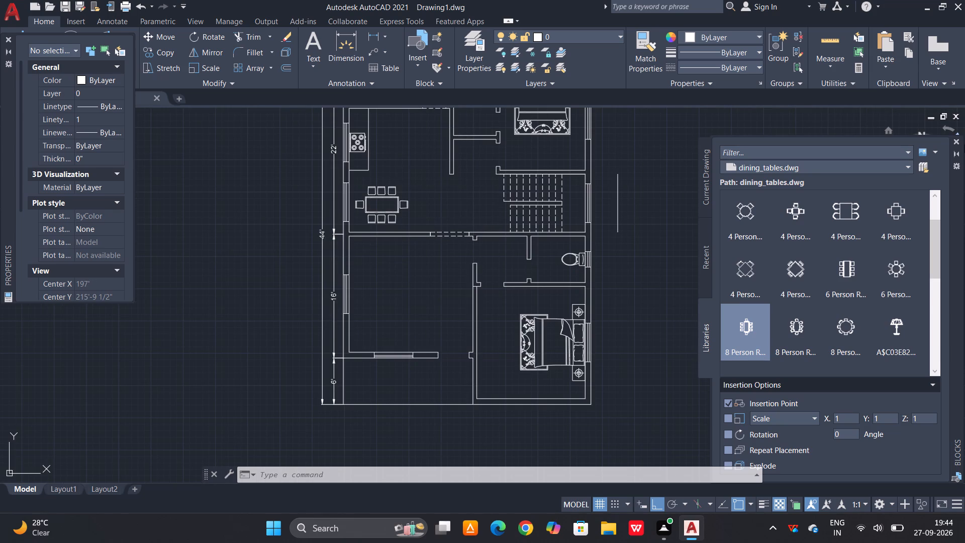
Load patient-chairs (1).dwg from the Downloads folder as the block library.
left_click(921, 169)
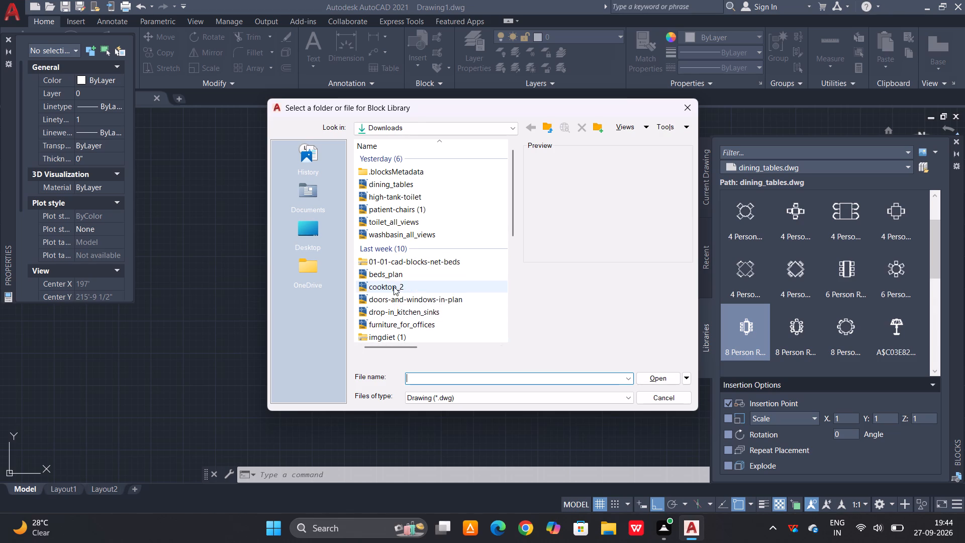
left_click(407, 208)
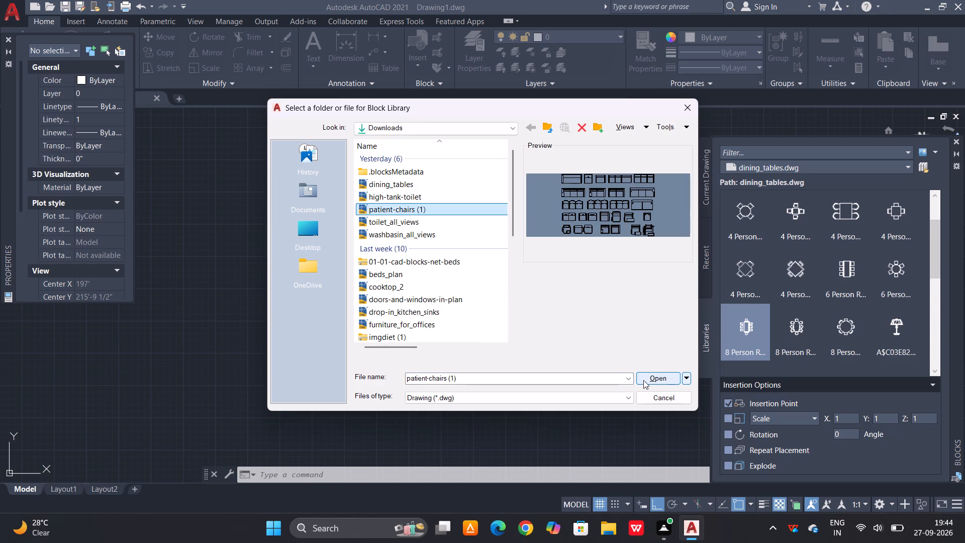
left_click(643, 380)
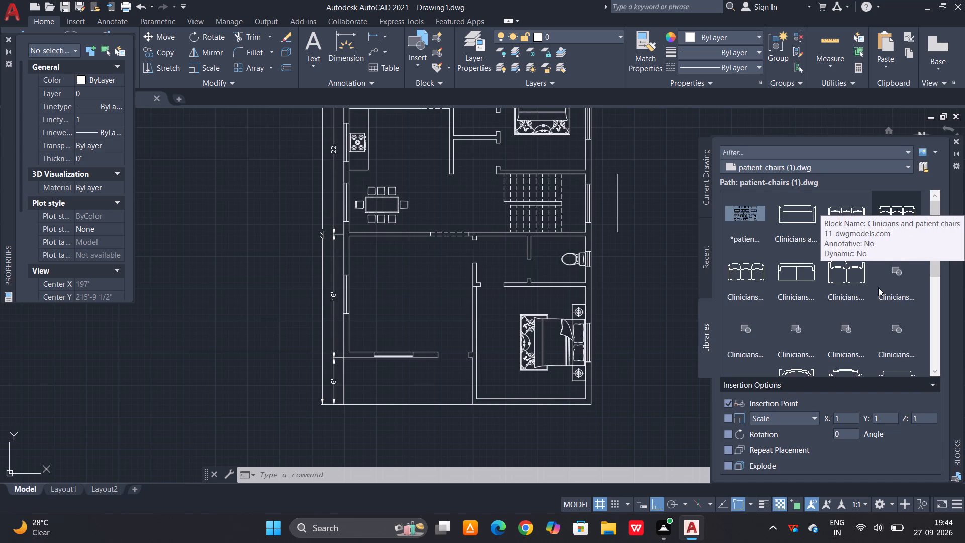
Insert the rounded-corner three-seat sofa block outside the house plan, with its insertion point at about 159', 223'.
scroll(883, 318, "down", 1)
scroll(936, 258, "down", 6)
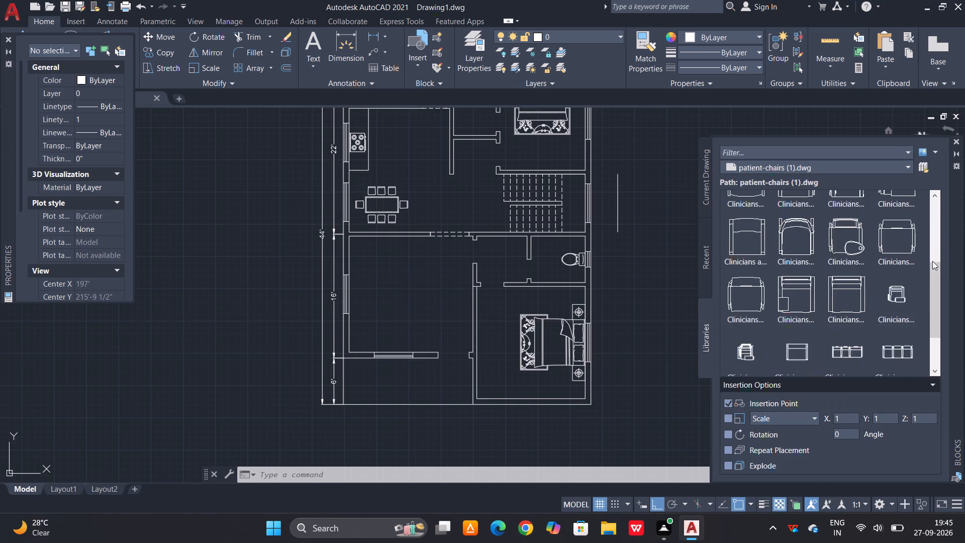
scroll(930, 261, "down", 6)
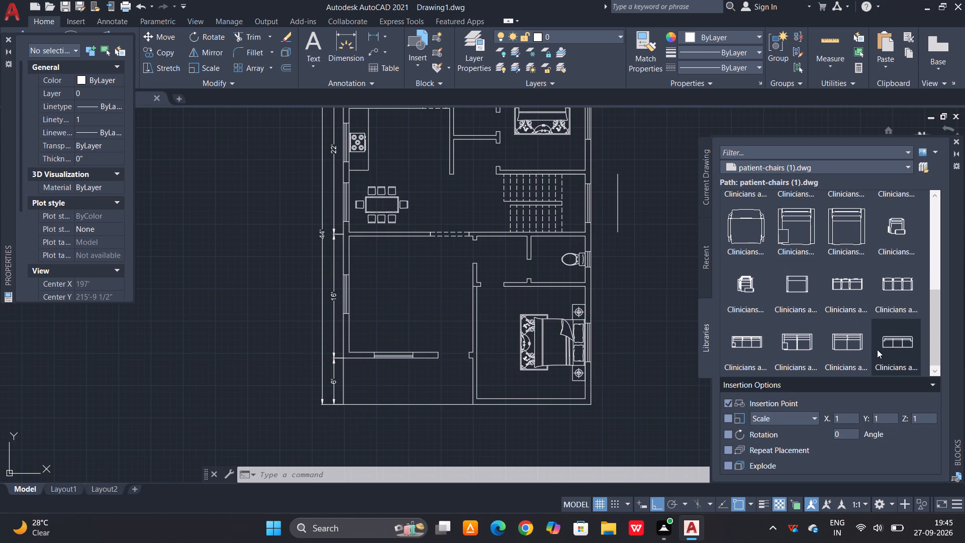
left_click_drag(891, 334, 188, 239)
Scale the oversized three-seat sofa down freehand in two passes about its upper-left corner, to block scale 0.1.
scroll(317, 221, "down", 3)
scroll(354, 241, "down", 4)
scroll(438, 231, "down", 3)
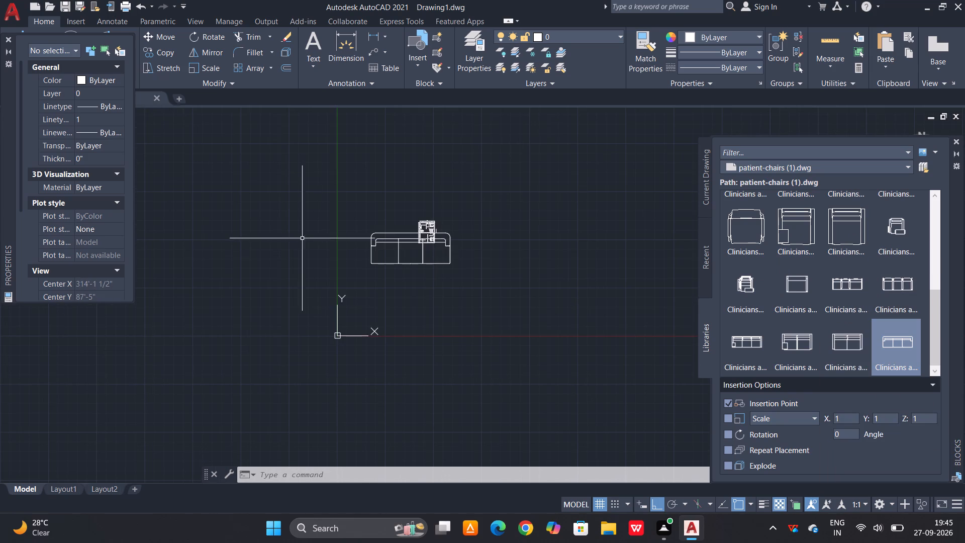
left_click(380, 256)
left_click(346, 278)
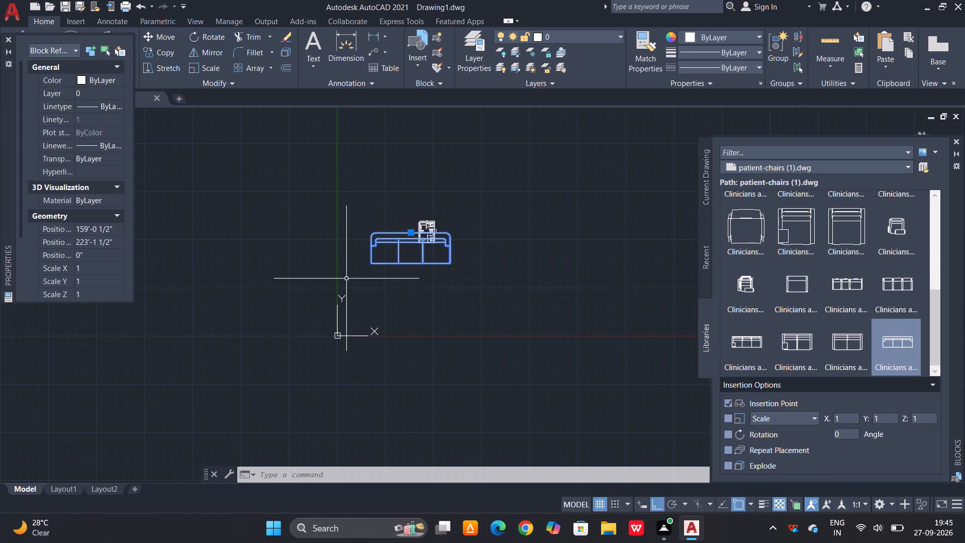
type("sc")
key("space")
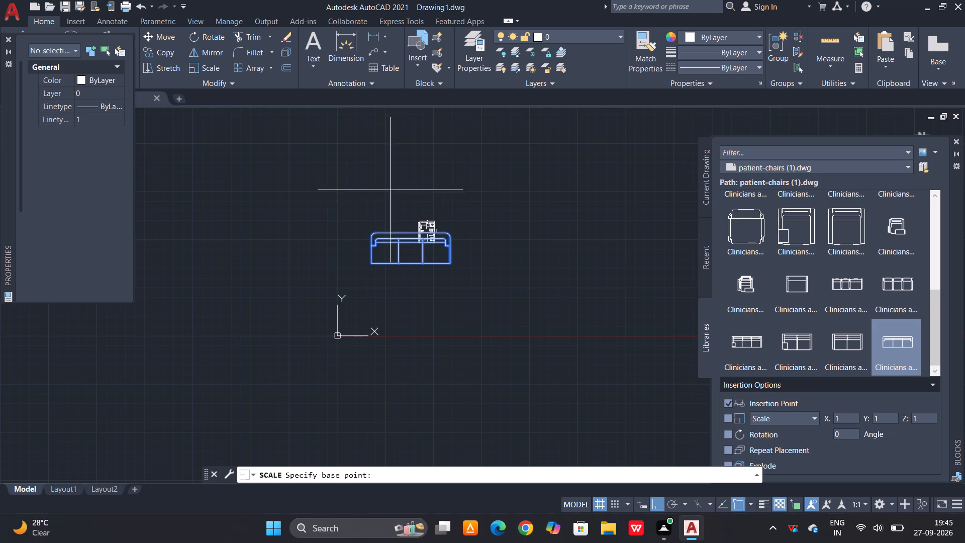
left_click(370, 234)
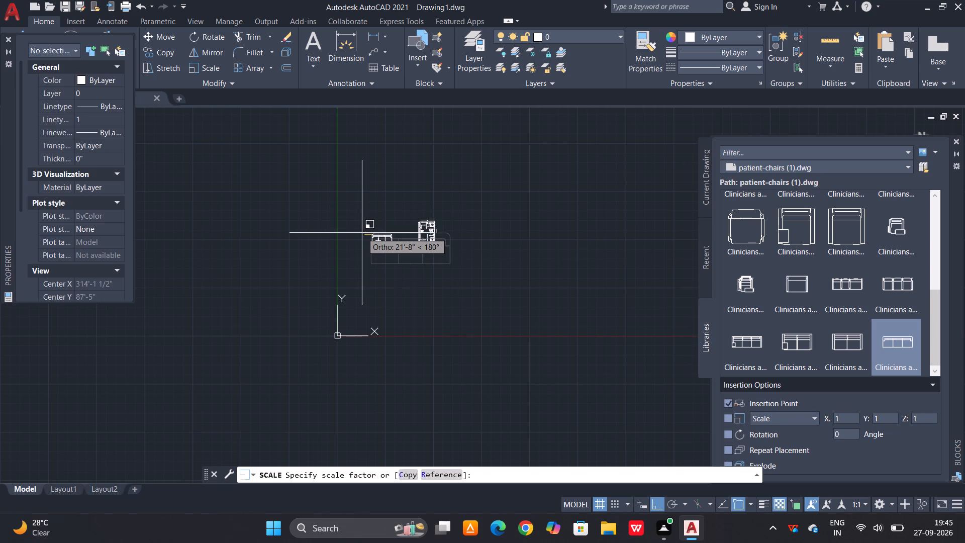
left_click(362, 233)
scroll(388, 232, "up", 2)
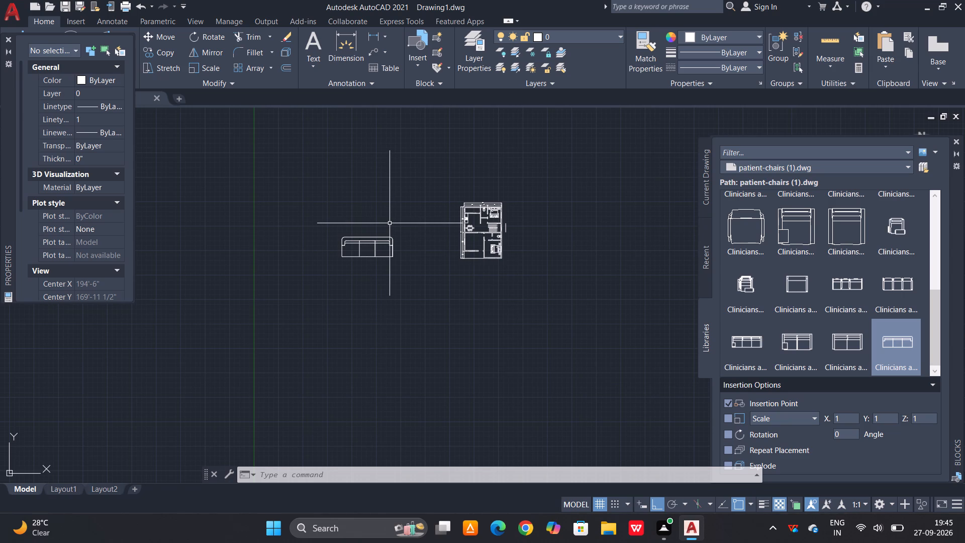
scroll(387, 229, "up", 2)
left_click_drag(387, 226, 379, 232)
left_click(333, 262)
type("sc")
key("space")
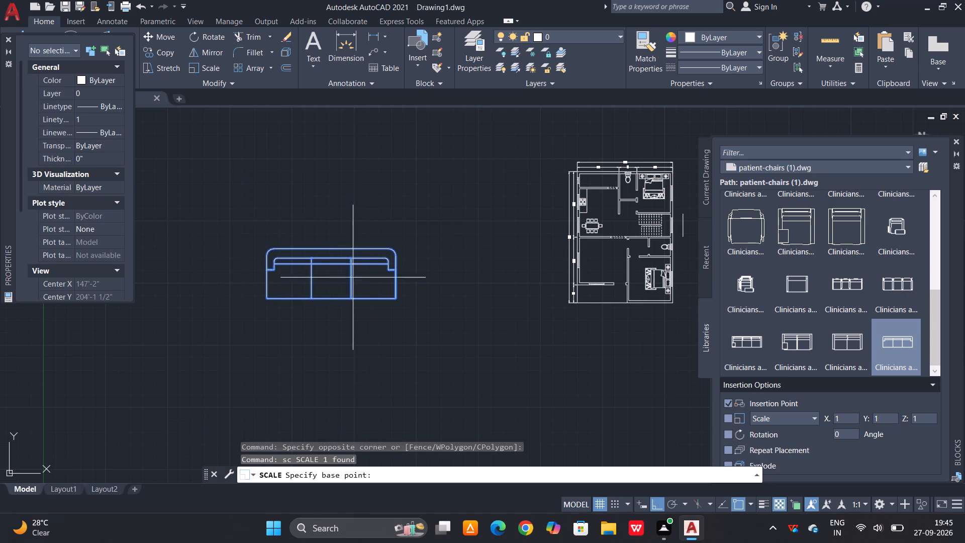
left_click(267, 251)
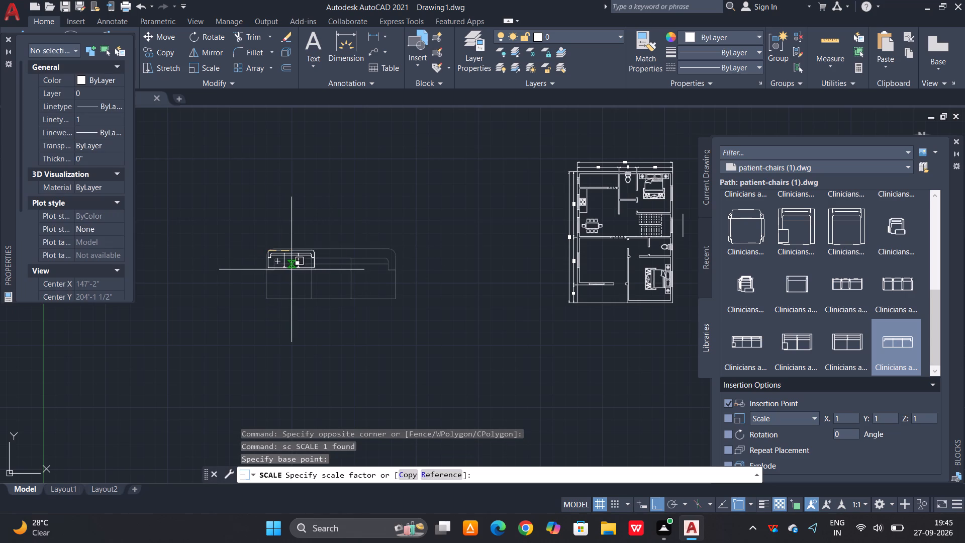
left_click(286, 269)
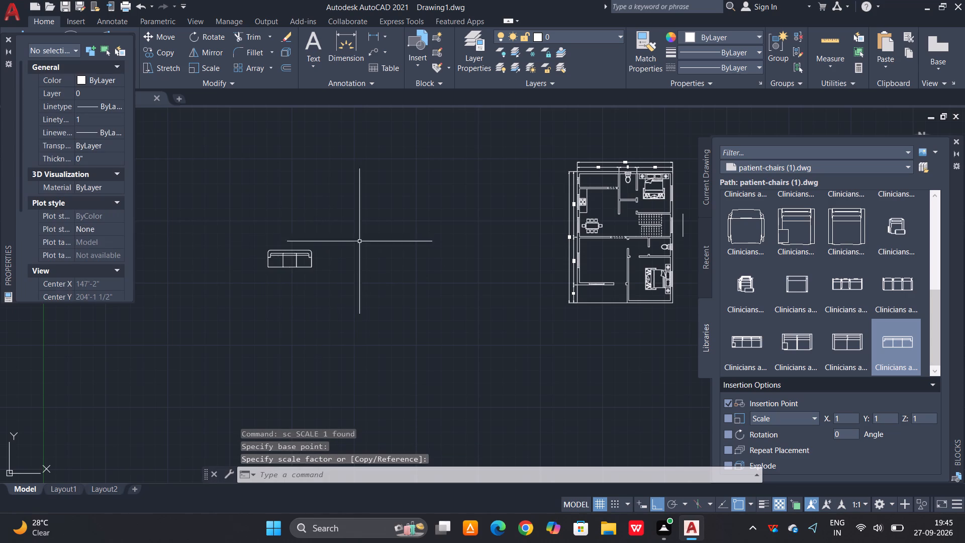
Move the sofa by its back edge into the 16' living room, with its back against the wall below the dining table, with Ortho off.
left_click(304, 227)
left_click(254, 293)
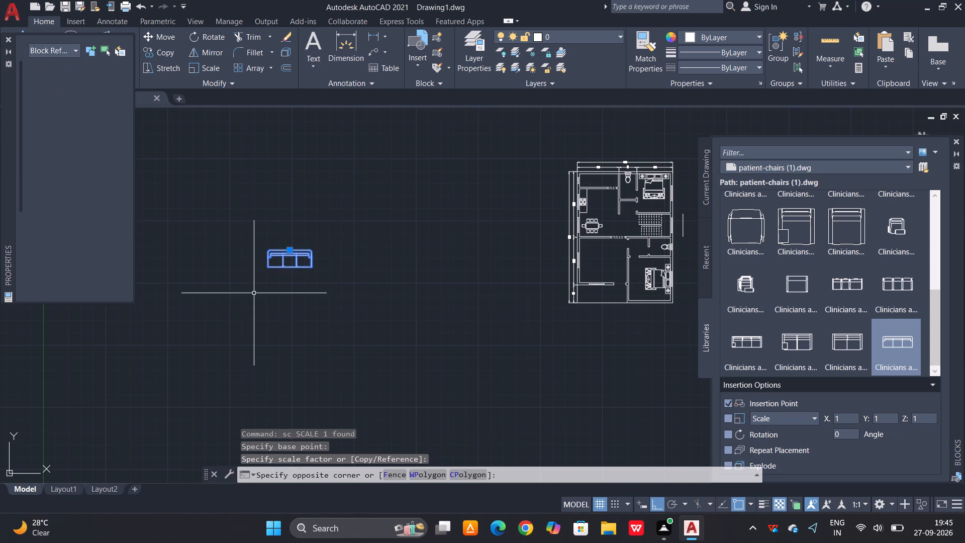
key("n")
key("BackSpace")
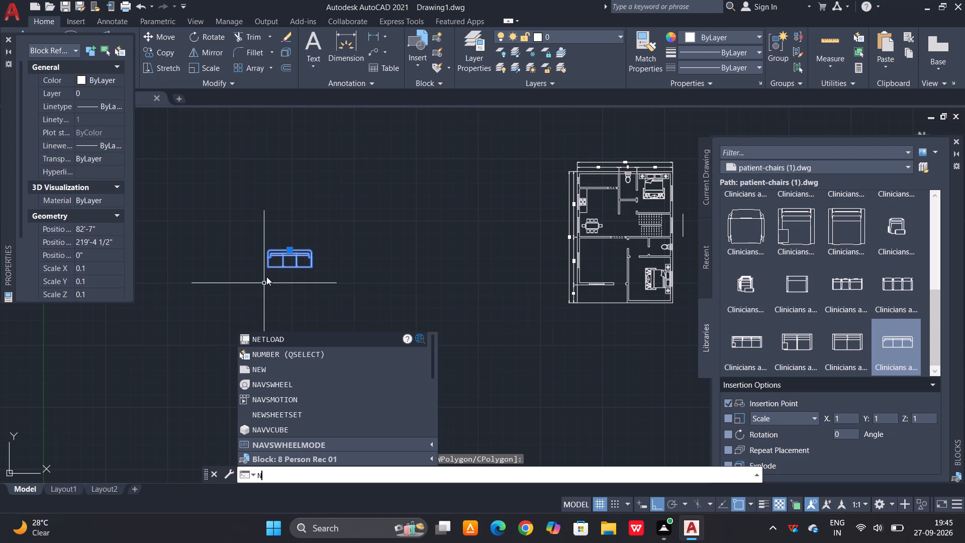
key("BackSpace")
key("m")
key("space")
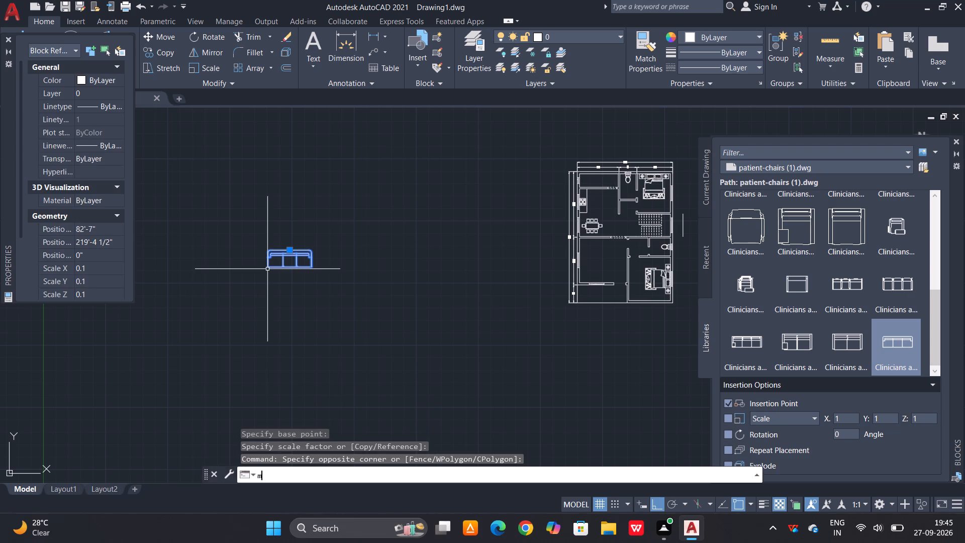
scroll(354, 214, "up", 4)
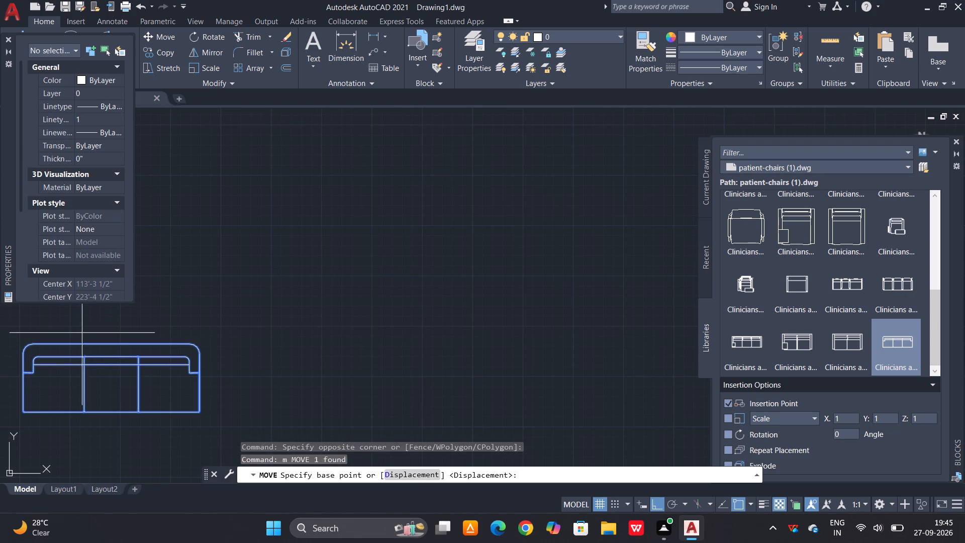
left_click(112, 347)
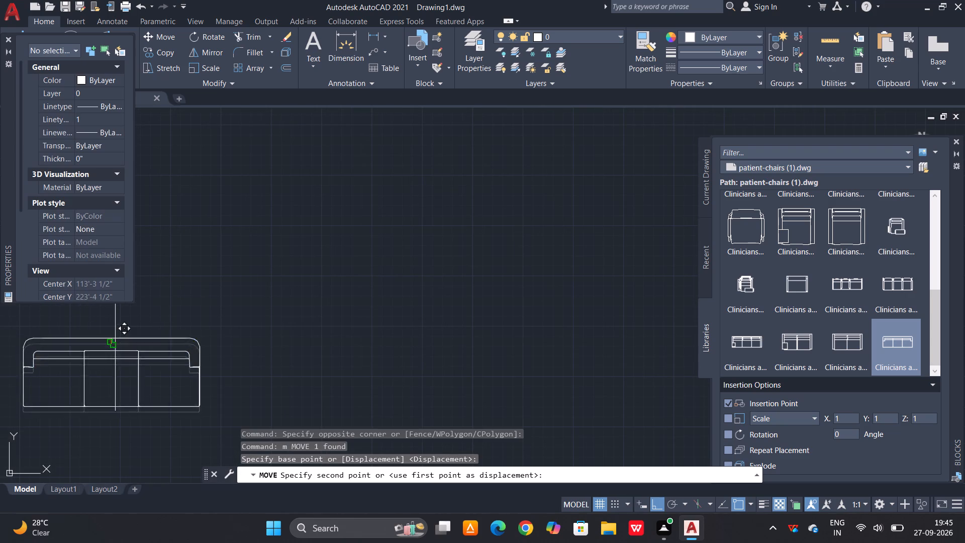
scroll(162, 257, "down", 5)
scroll(317, 240, "up", 3)
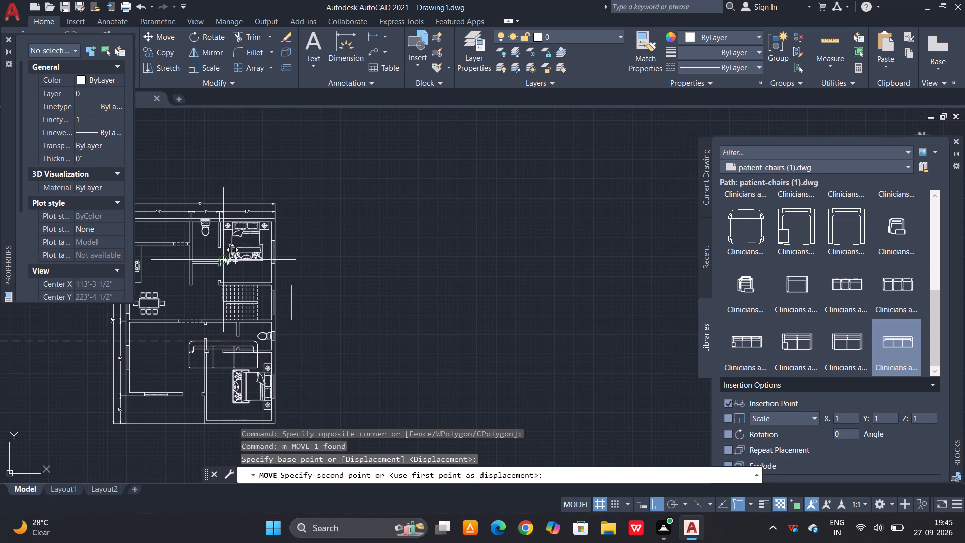
key("F8")
scroll(151, 309, "up", 3)
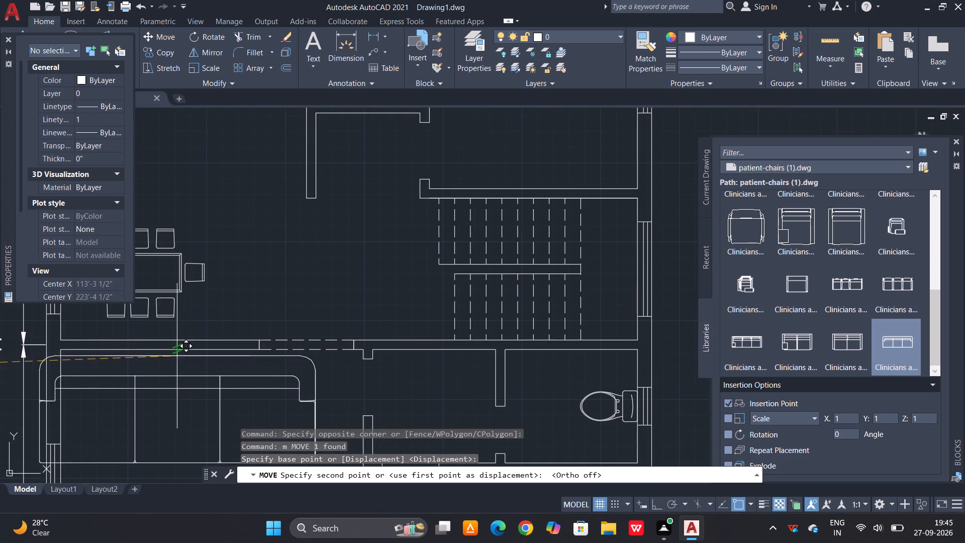
left_click(206, 351)
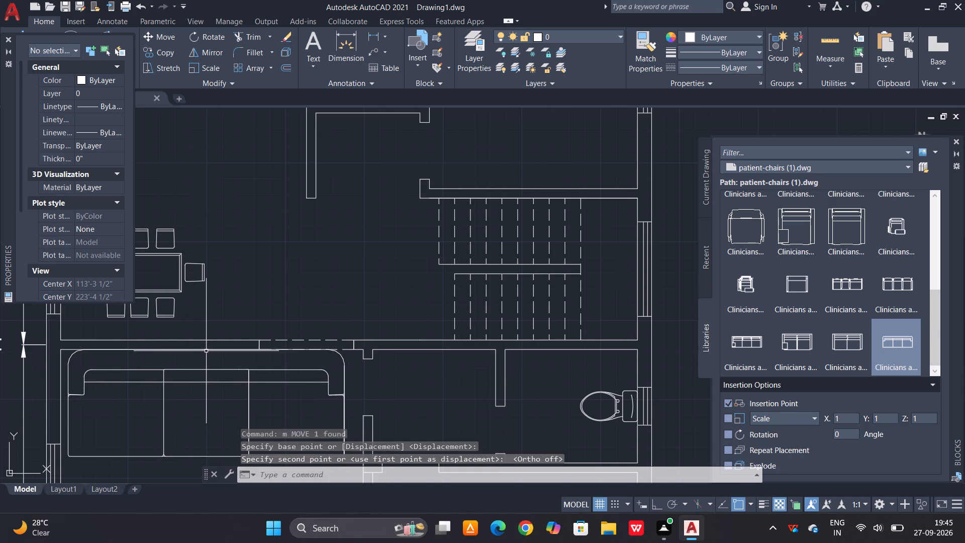
Scale the sofa down freehand about the midpoint of its back edge to fit the living room.
scroll(134, 388, "up", 1)
middle_click_drag(134, 384, 209, 357)
left_click(241, 328)
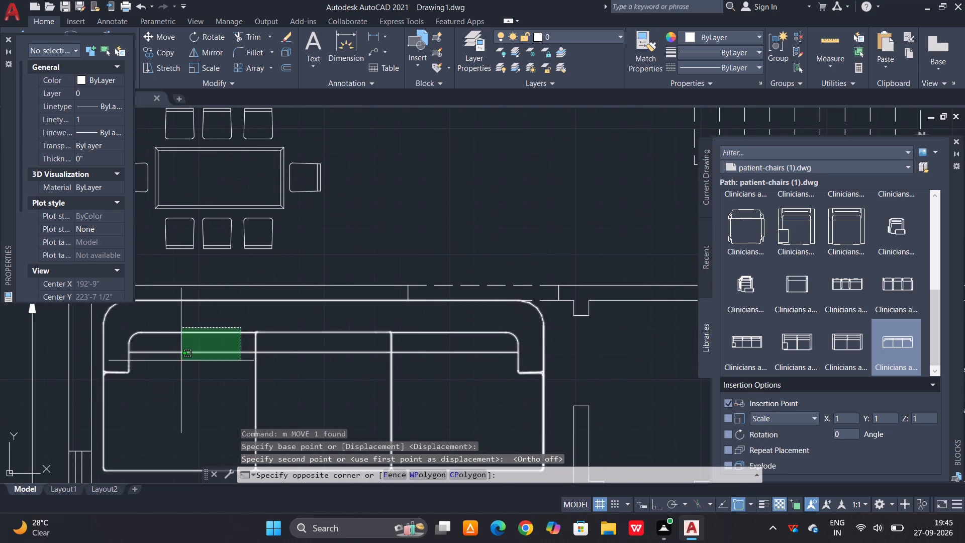
left_click(181, 360)
key("s")
key("c")
key("space")
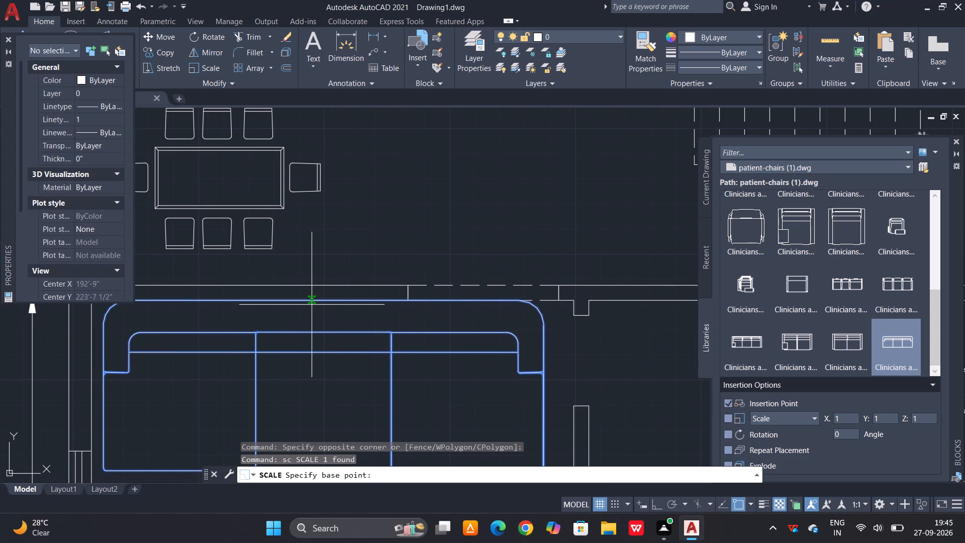
left_click(323, 300)
scroll(318, 327, "down", 2)
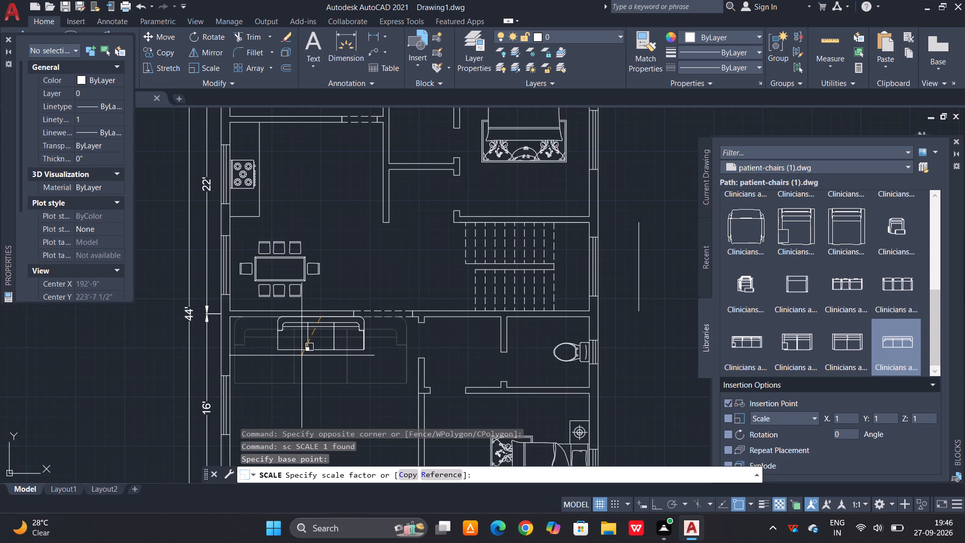
left_click(303, 351)
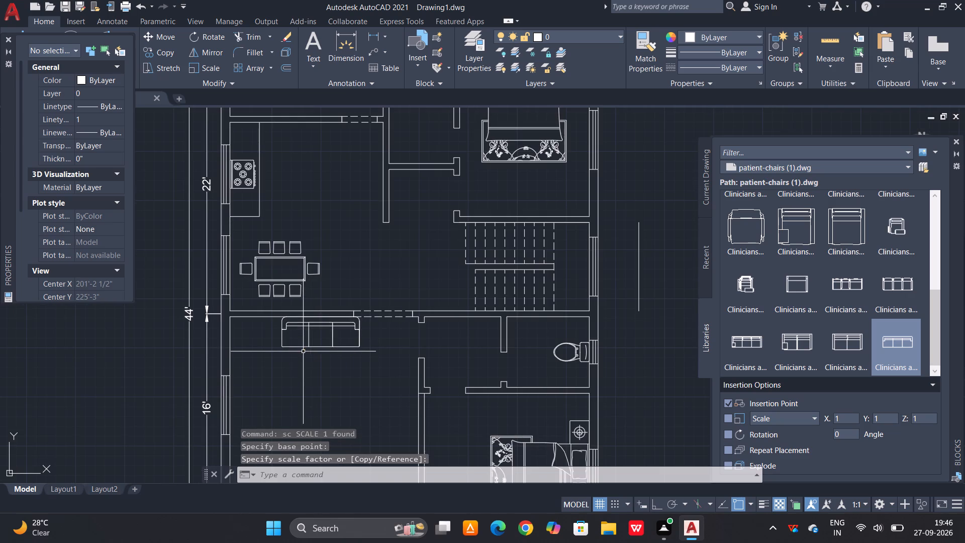
Move the sofa about 1' along the wall toward the left exterior wall, with its insertion point at about 186'-5", 223'-5 1/2".
scroll(309, 343, "up", 2)
left_click(350, 297)
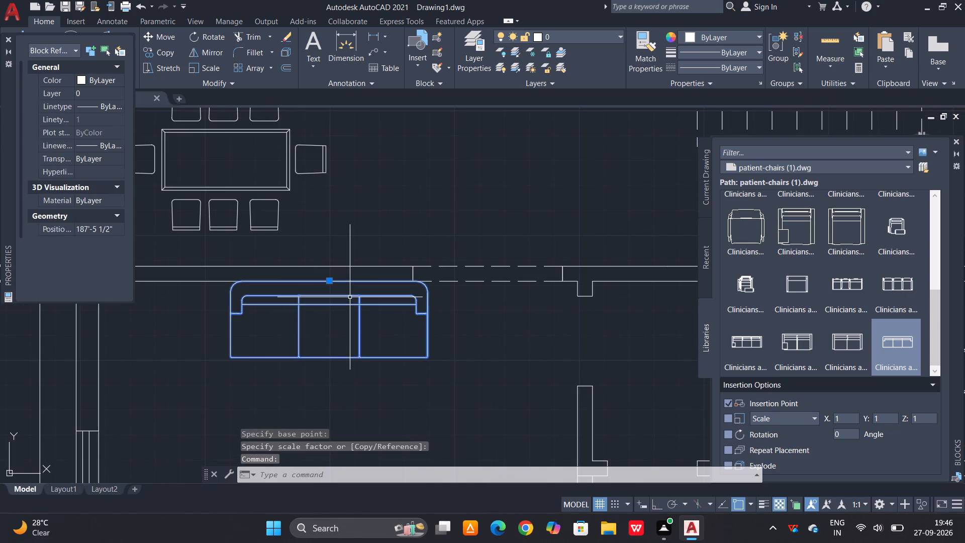
left_click(291, 317)
key("m")
key("space")
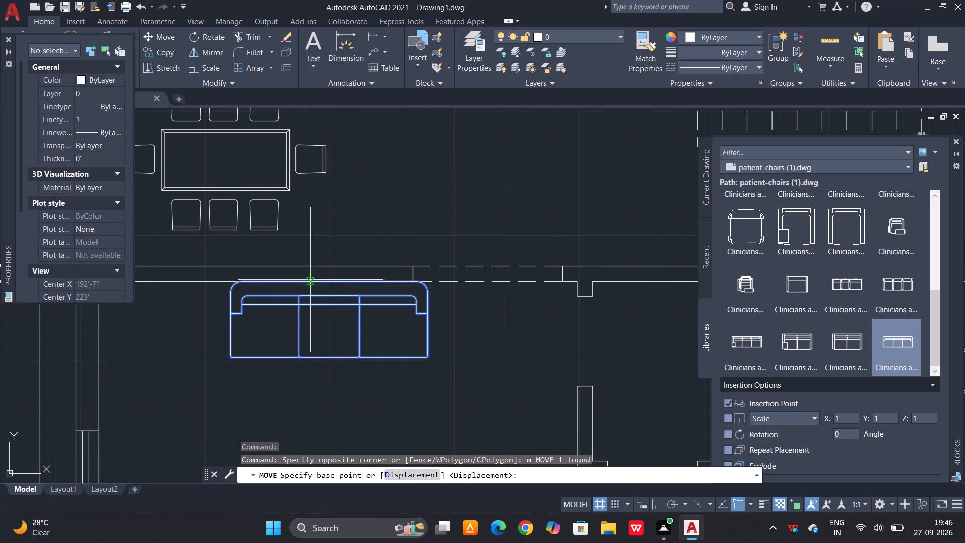
left_click(330, 283)
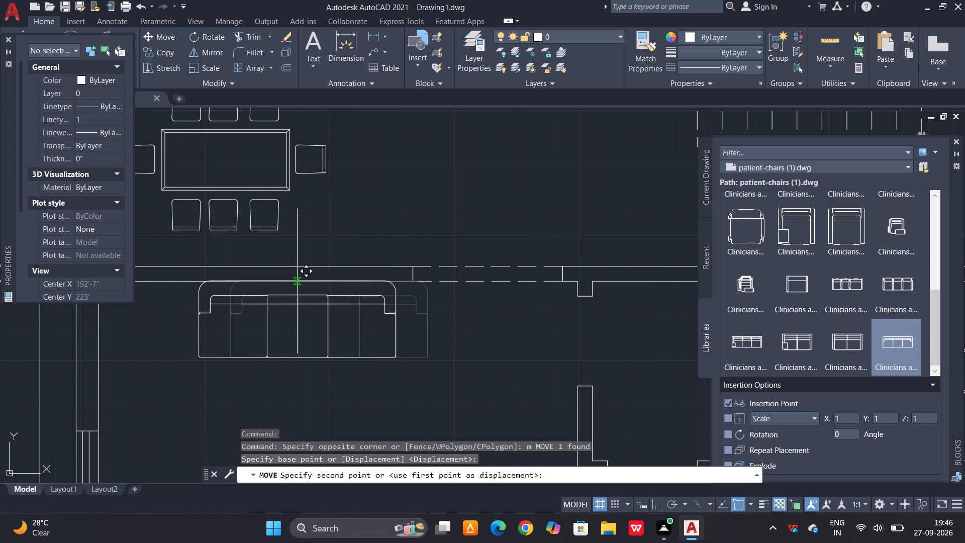
left_click(297, 281)
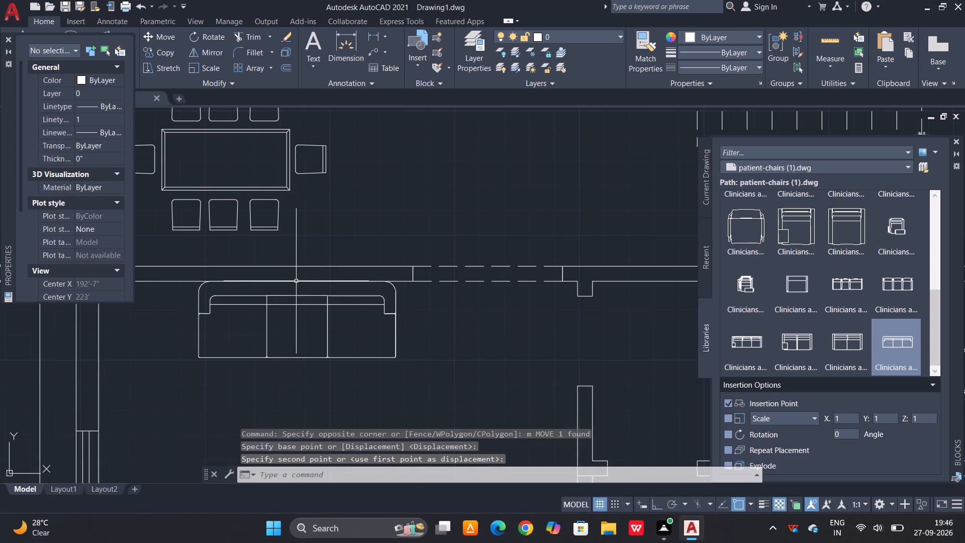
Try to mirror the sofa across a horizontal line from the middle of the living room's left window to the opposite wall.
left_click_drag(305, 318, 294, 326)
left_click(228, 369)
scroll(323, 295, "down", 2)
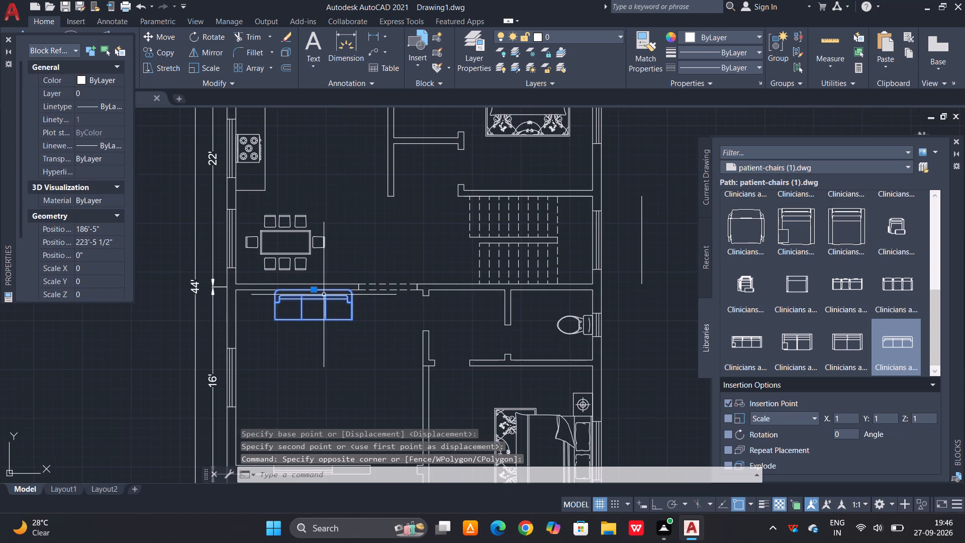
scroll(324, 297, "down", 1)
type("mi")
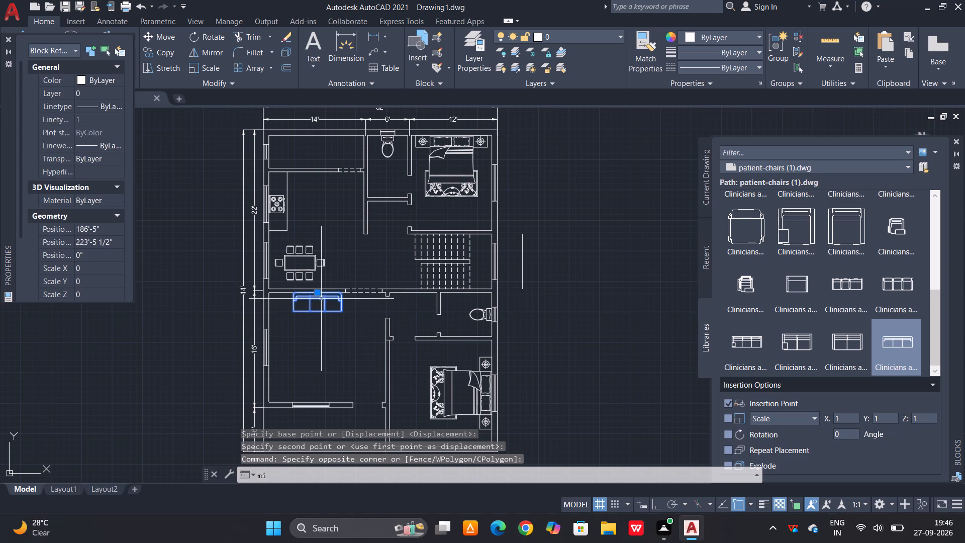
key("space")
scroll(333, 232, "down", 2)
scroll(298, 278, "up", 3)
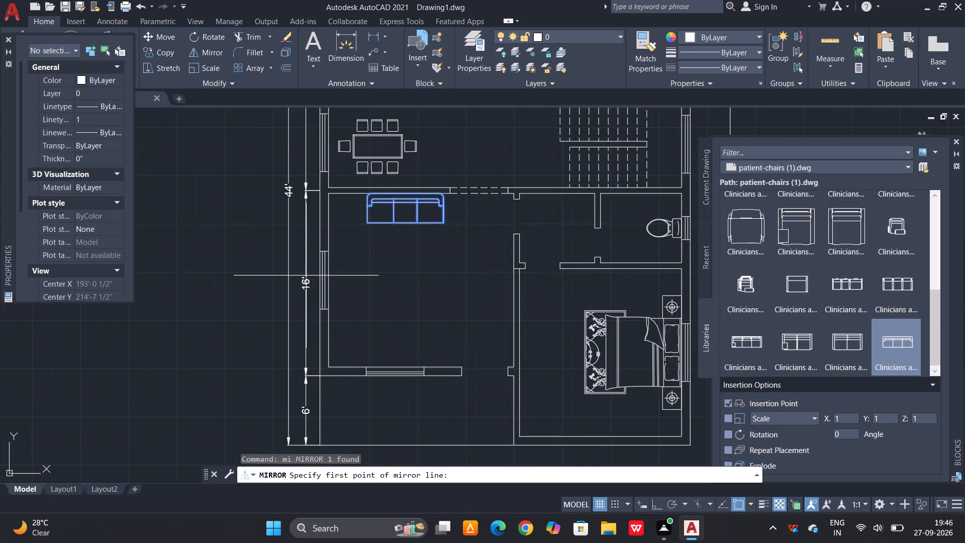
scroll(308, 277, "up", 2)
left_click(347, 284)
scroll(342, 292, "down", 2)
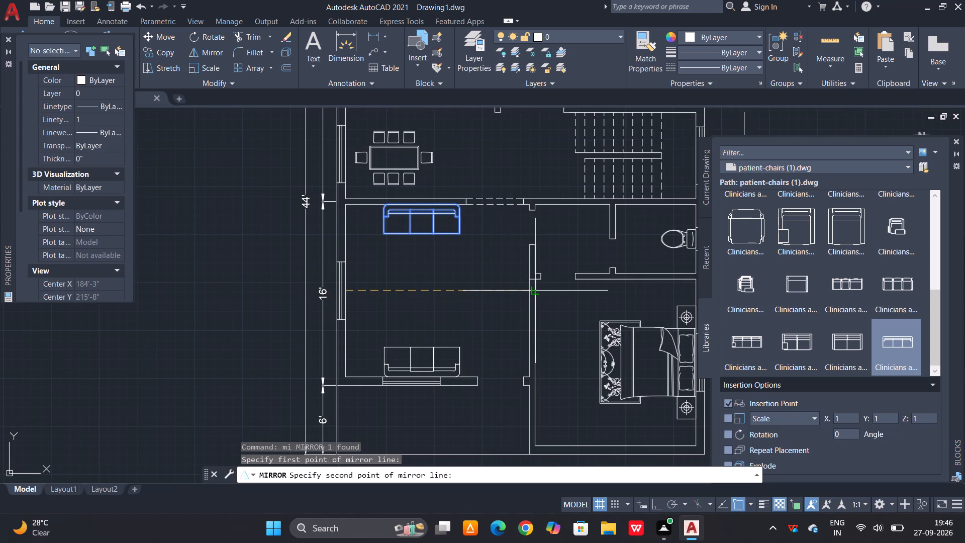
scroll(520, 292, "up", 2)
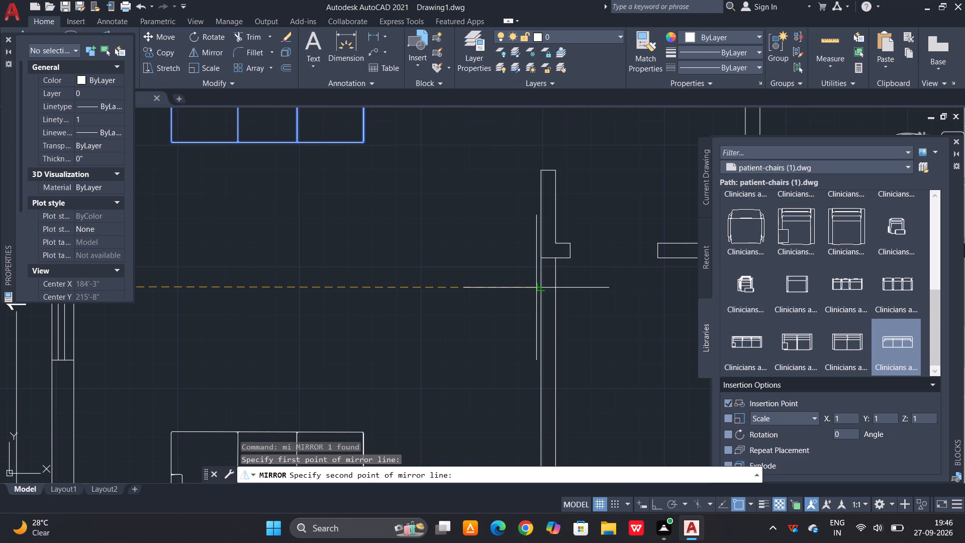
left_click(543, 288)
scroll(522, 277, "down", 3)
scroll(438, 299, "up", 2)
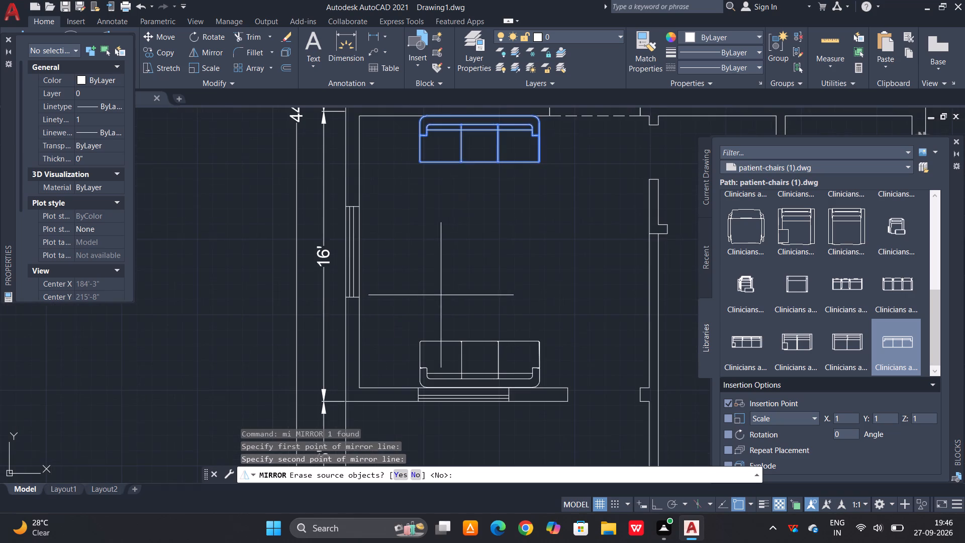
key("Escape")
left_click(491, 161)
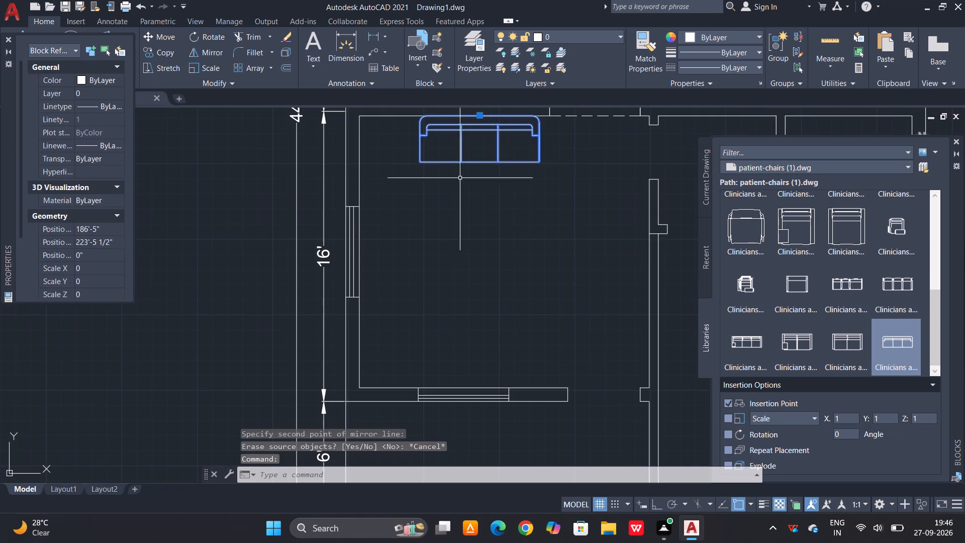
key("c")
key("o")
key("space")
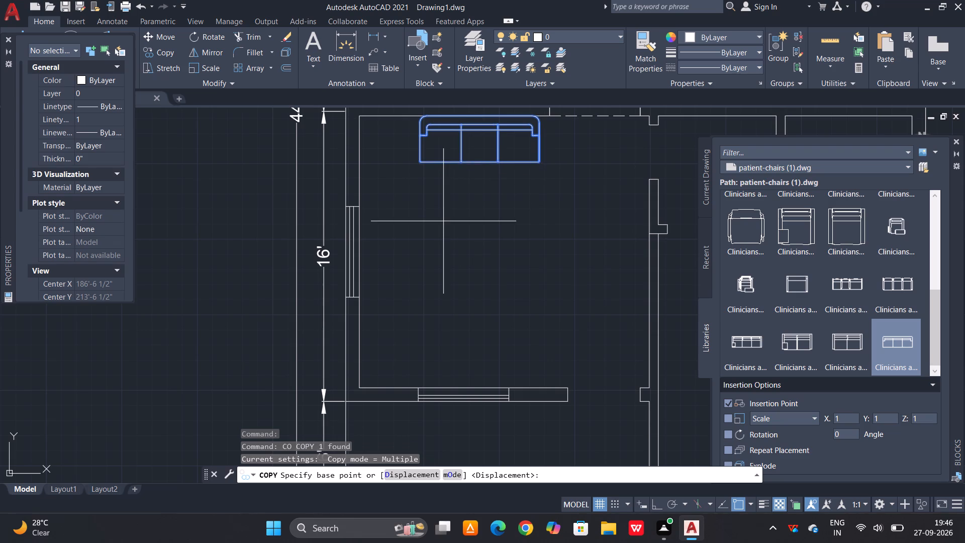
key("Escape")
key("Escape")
Mirror the sofa with Ortho on across a horizontal line from the middle of the living room's window beside the 16' dimension, keeping the original.
type("mi")
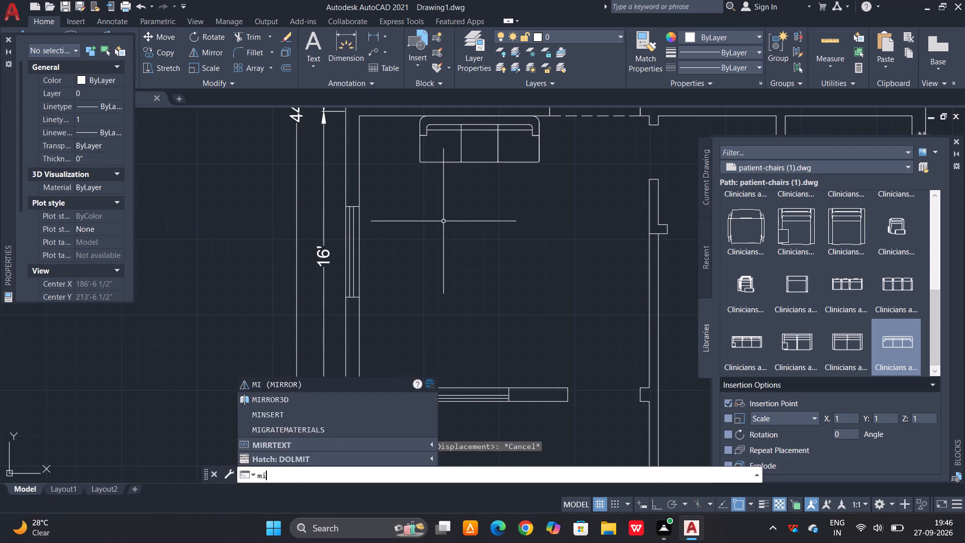
key("space")
left_click(482, 161)
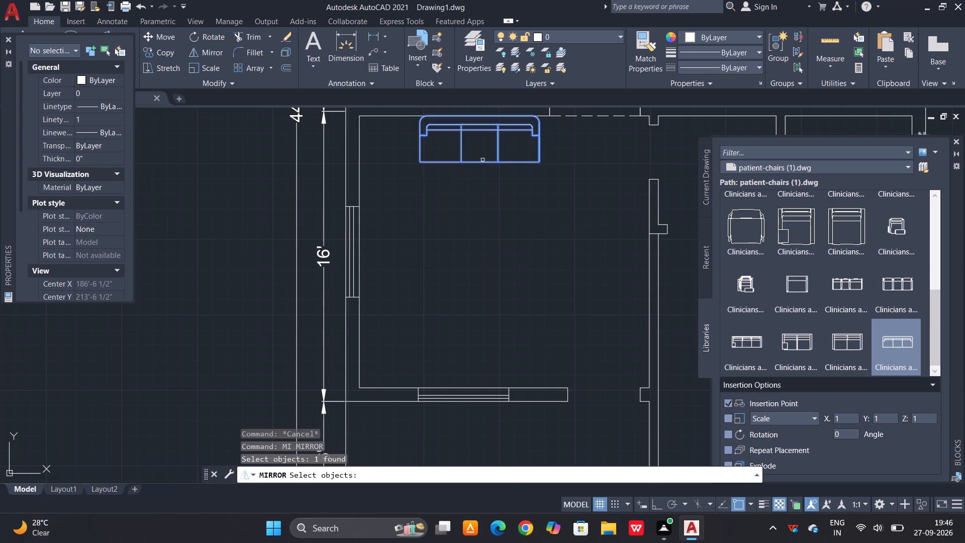
key("space")
left_click(362, 252)
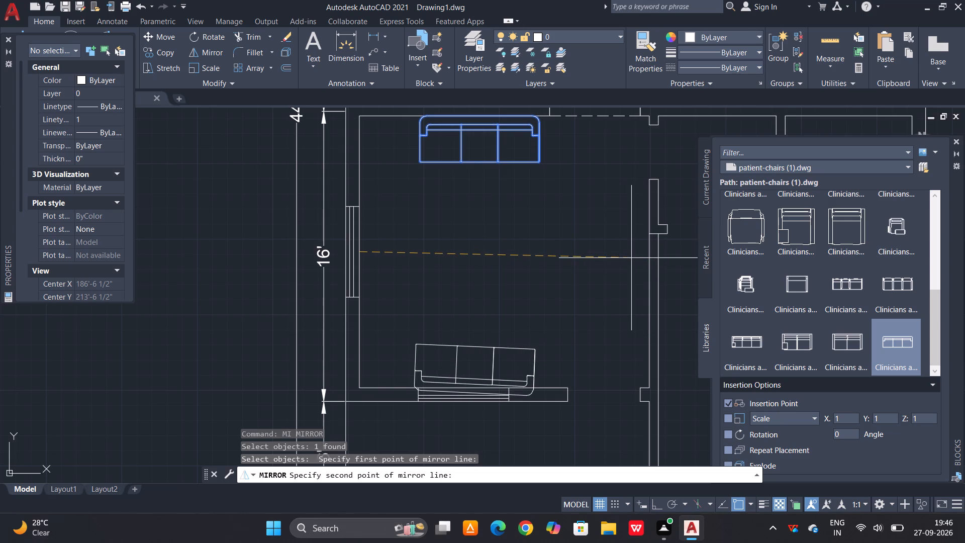
key("F8")
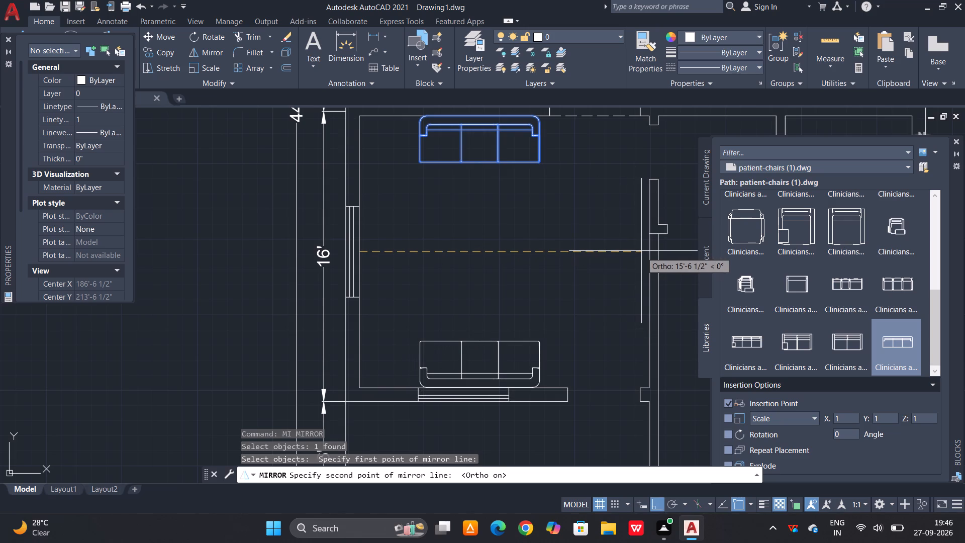
left_click(644, 251)
key("space")
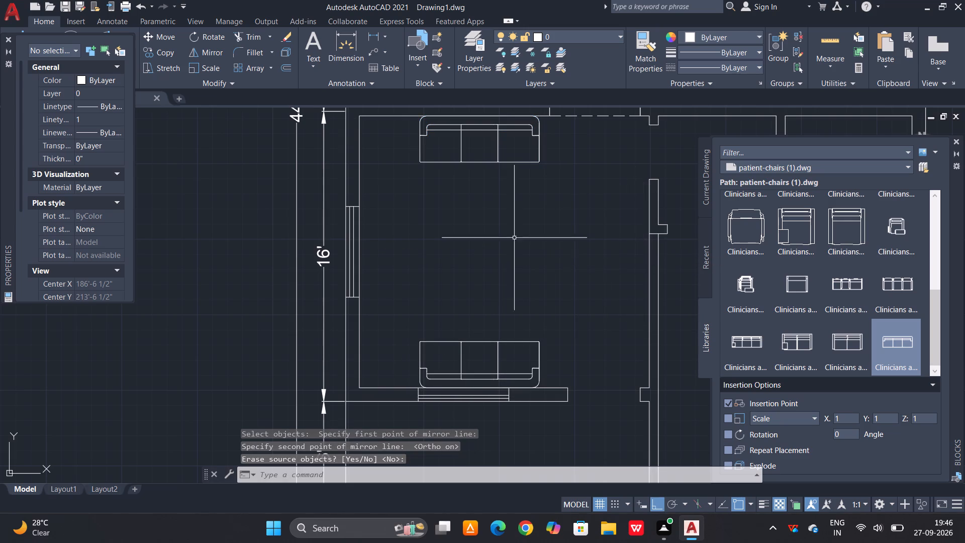
Copy the upper sofa about 5'-11 1/2" straight down into the middle of the living room.
left_click(476, 162)
type("co")
key("space")
left_click(470, 162)
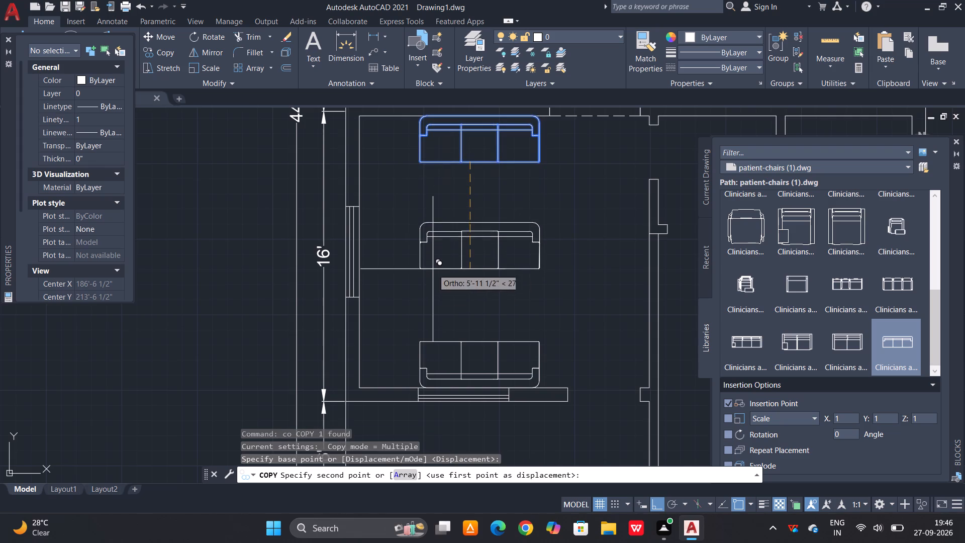
left_click(433, 269)
key("Escape")
Rotate the middle sofa 90° counterclockwise so its back faces the exterior wall with the window.
left_click(478, 228)
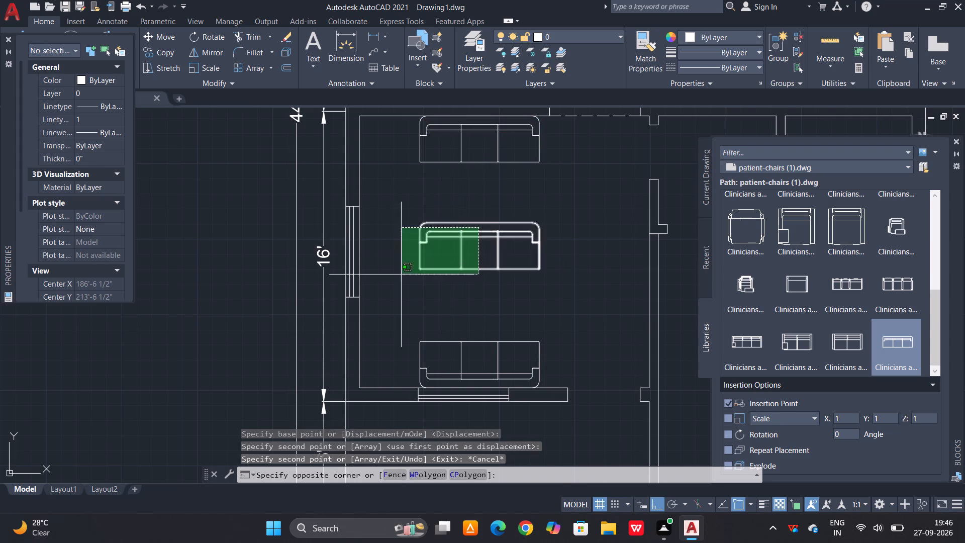
left_click(392, 279)
type("ro")
key("space")
left_click(515, 206)
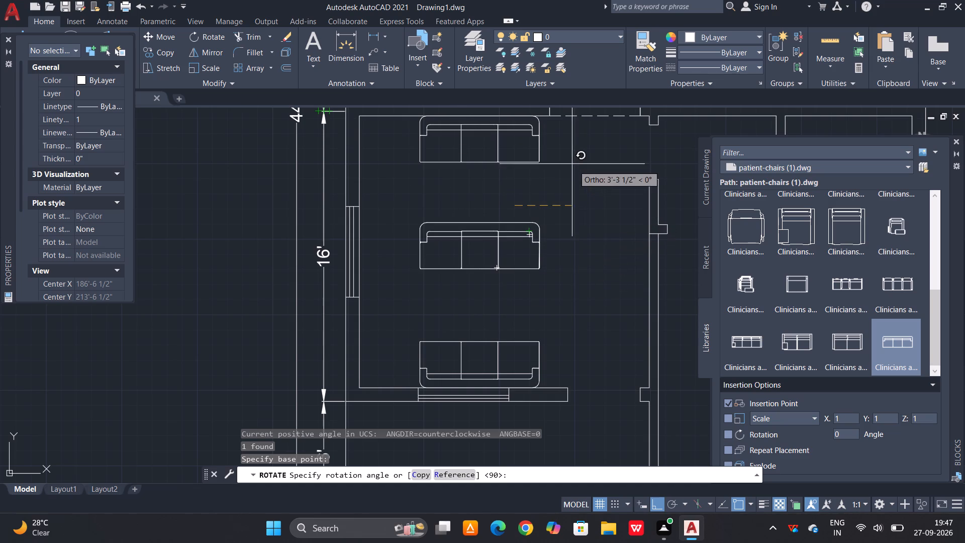
left_click(506, 151)
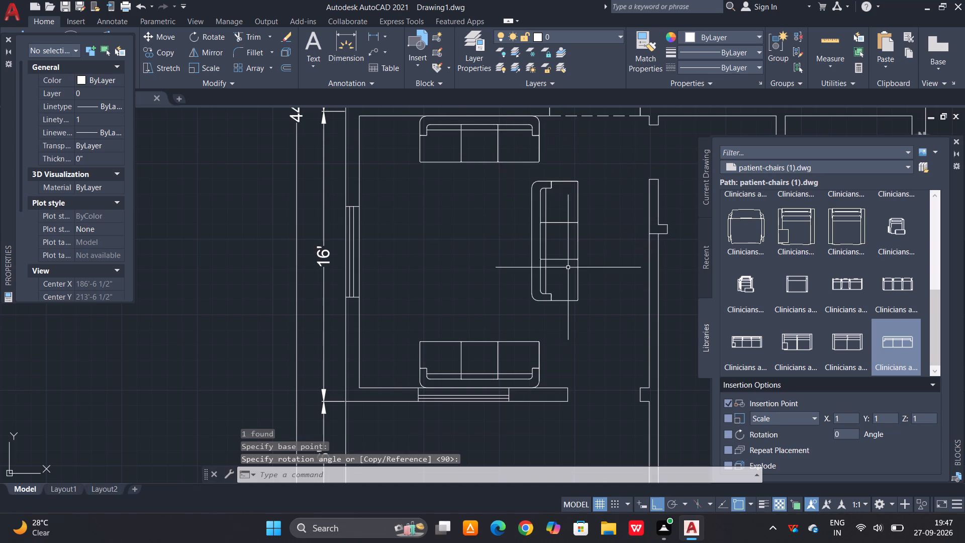
Move the rotated sofa by its back edge's midpoint against the exterior wall, in front of the living room window.
left_click_drag(566, 250, 529, 259)
left_click(353, 296)
key("Escape")
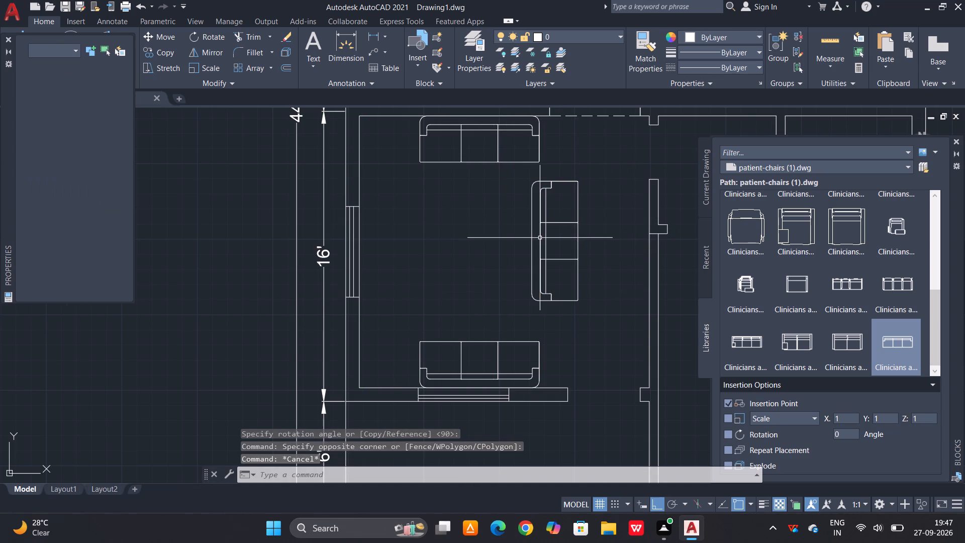
left_click_drag(524, 240, 505, 248)
left_click(465, 263)
left_click_drag(578, 241, 551, 253)
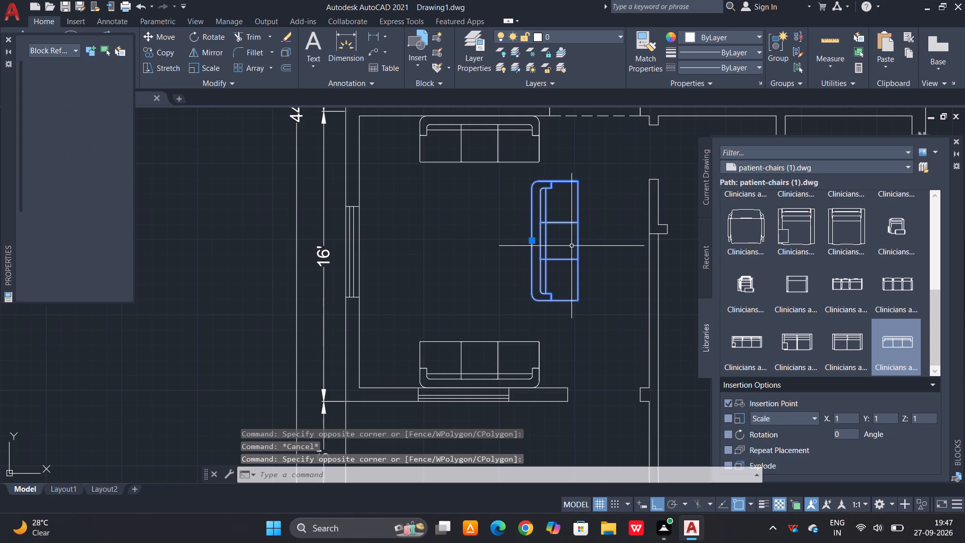
key("m")
key("space")
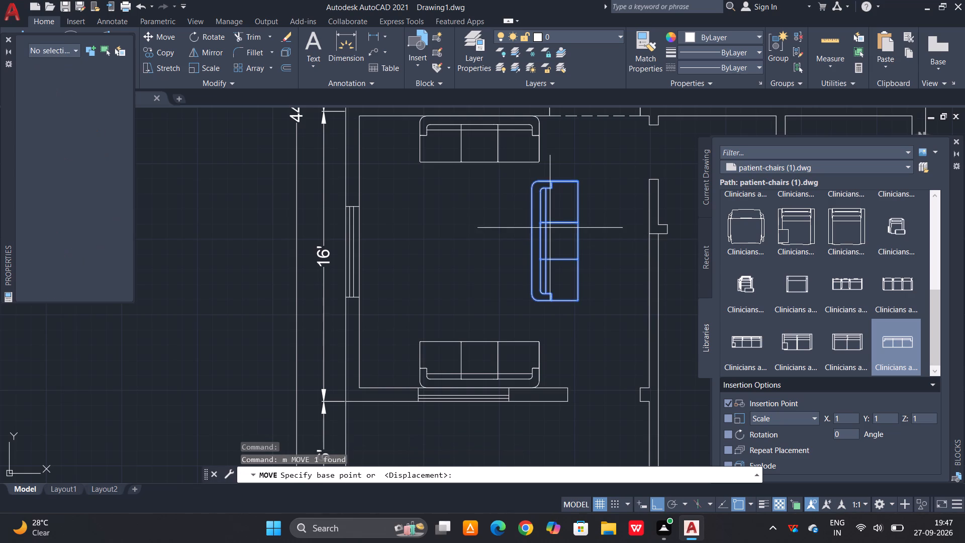
left_click(533, 243)
scroll(356, 263, "up", 2)
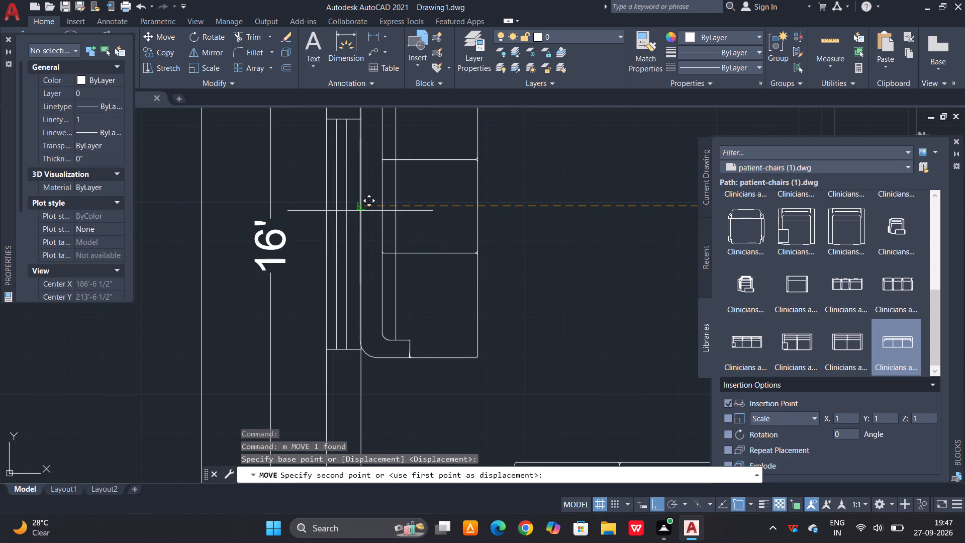
left_click(360, 206)
scroll(414, 332, "down", 3)
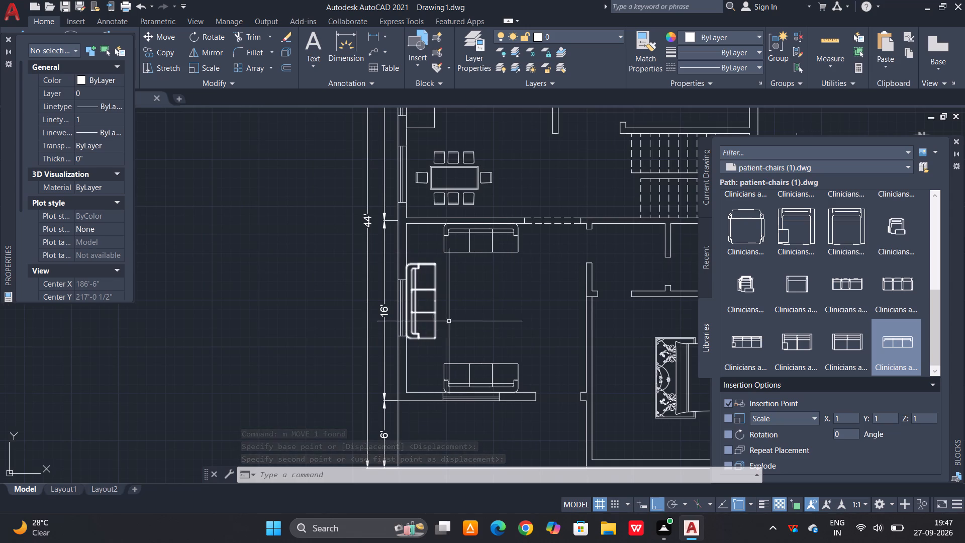
Draw a freehand rectangle as a centre table in the space between the three sofas.
scroll(481, 309, "up", 1)
type("rec")
key("space")
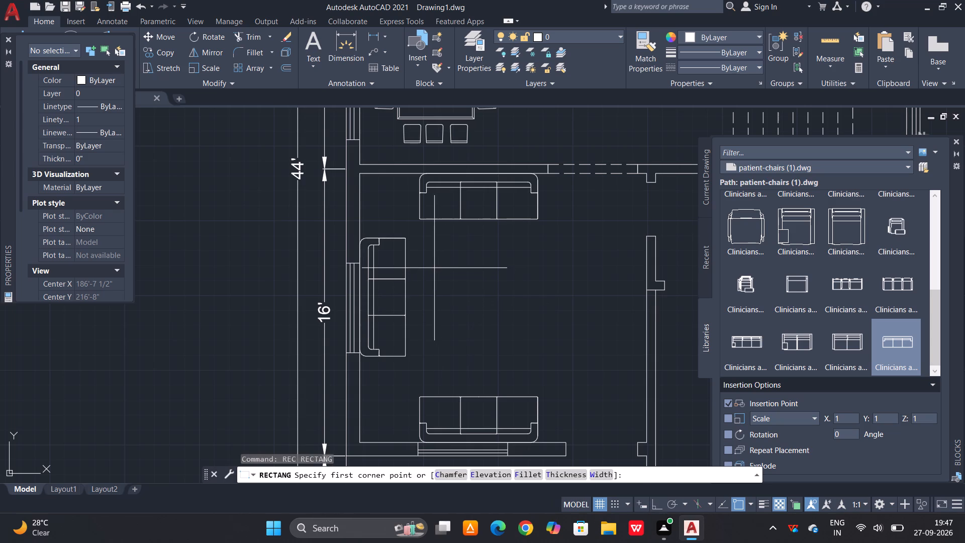
left_click(436, 264)
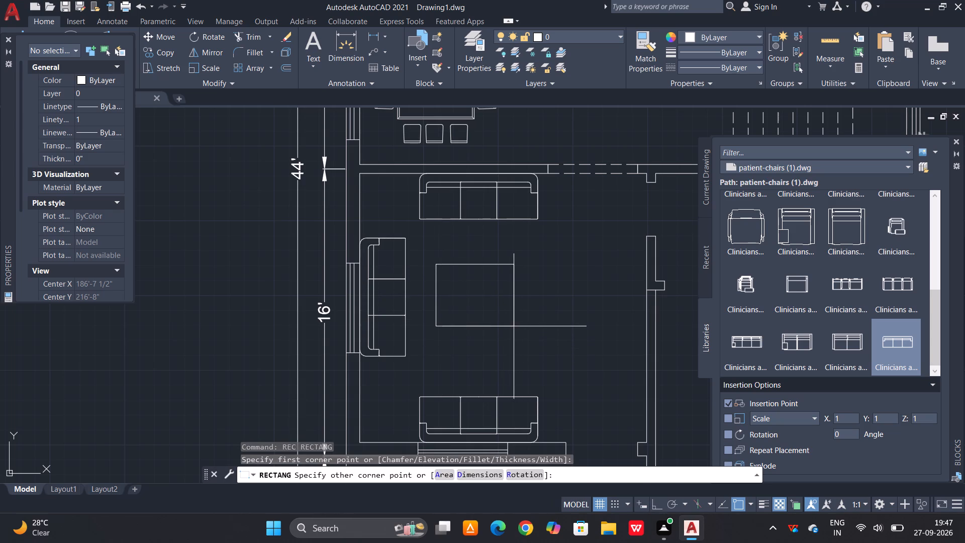
left_click(510, 337)
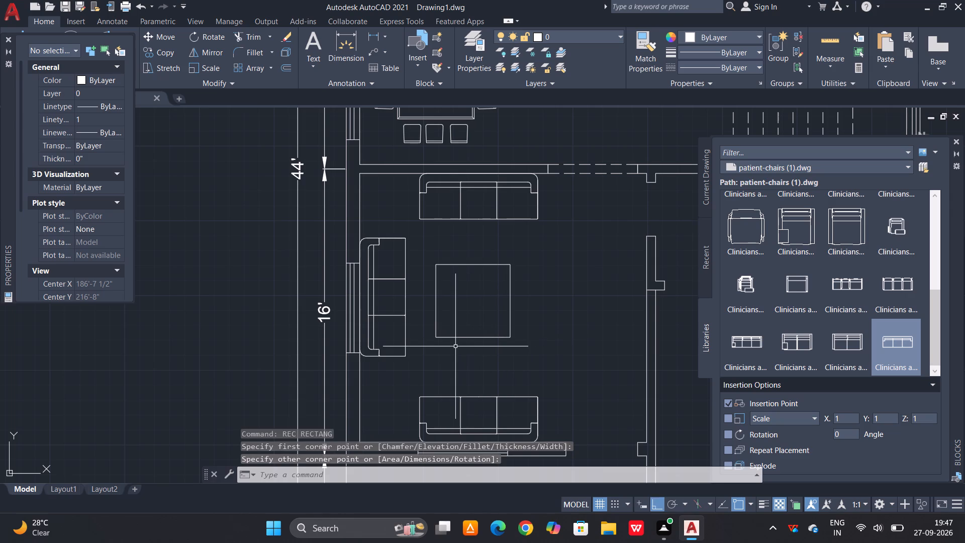
key("Escape")
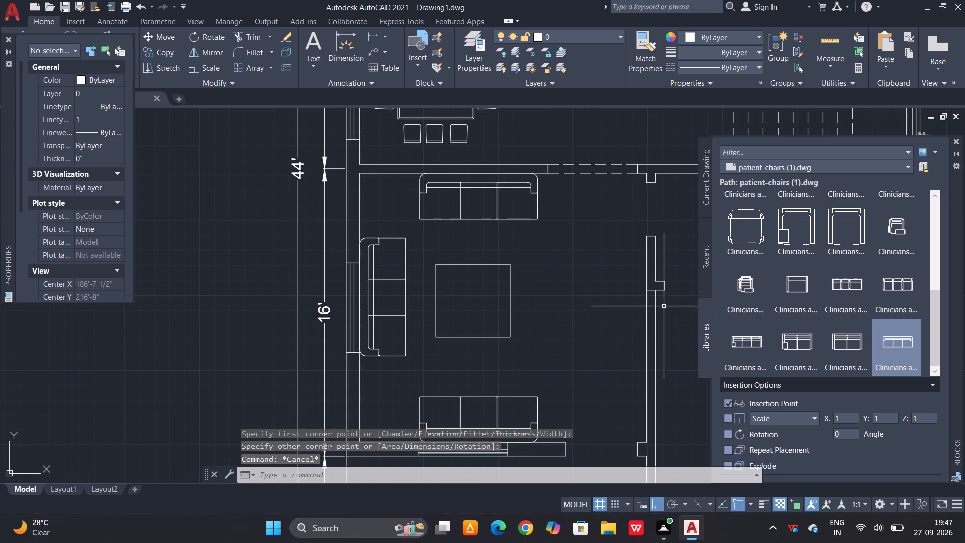
Trim the short line crossing the wall between the living room and the lower bedroom at the door stub junction.
scroll(669, 298, "up", 2)
key("Escape")
type("tr")
key("space")
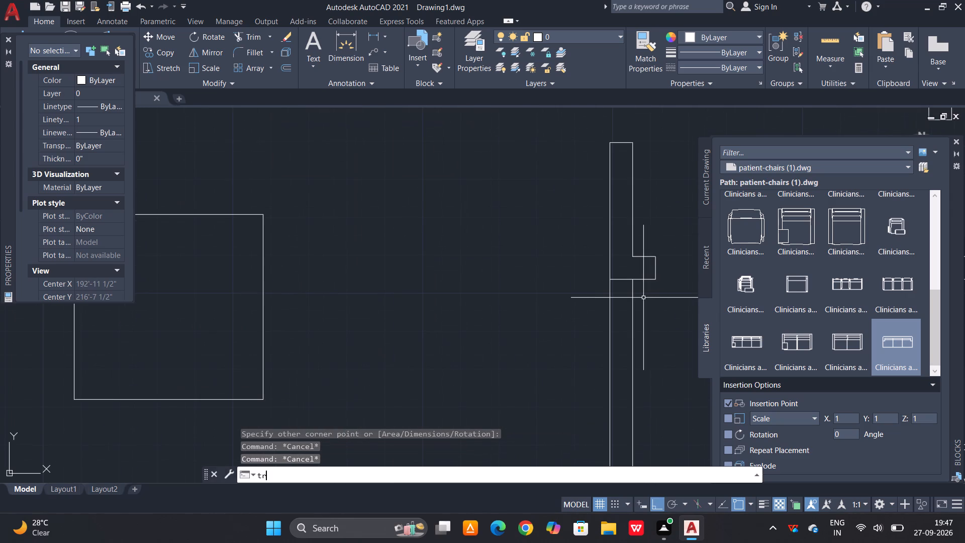
key("space")
left_click(622, 281)
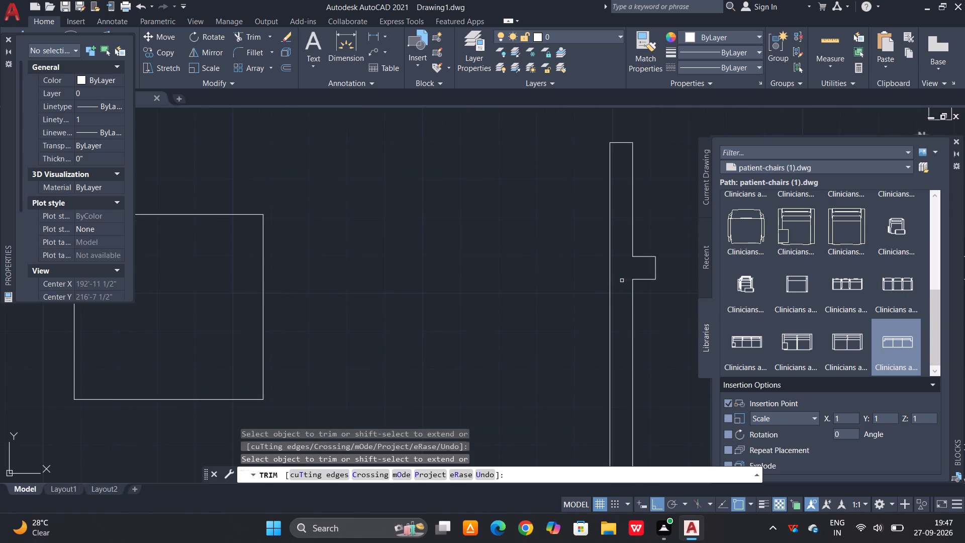
scroll(498, 206, "down", 4)
key("Escape")
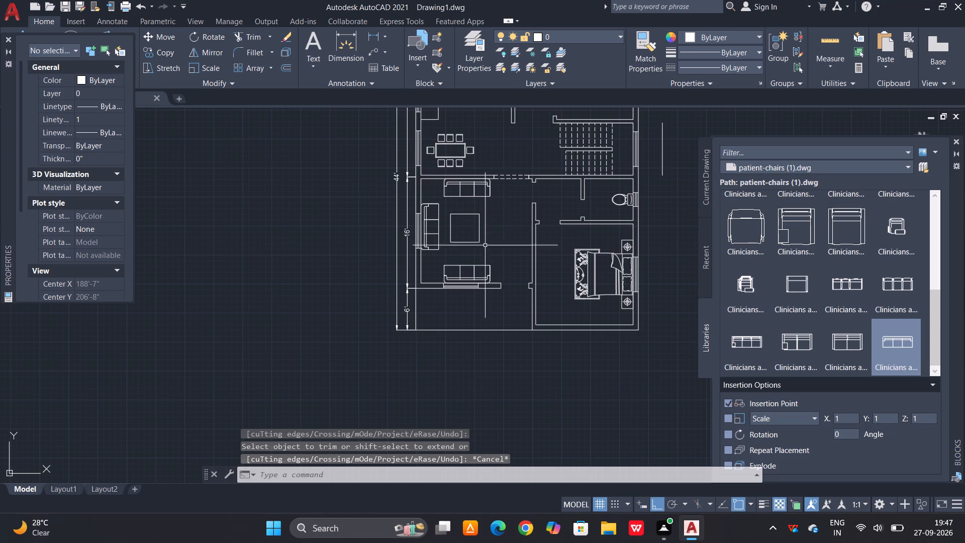
Close the Blocks and Properties palettes.
scroll(471, 288, "down", 2)
scroll(506, 212, "up", 2)
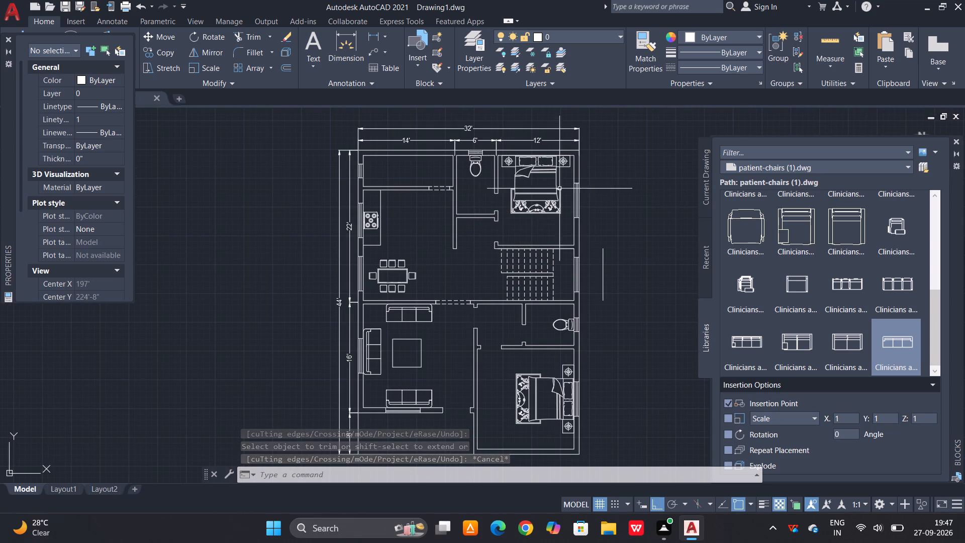
left_click(957, 146)
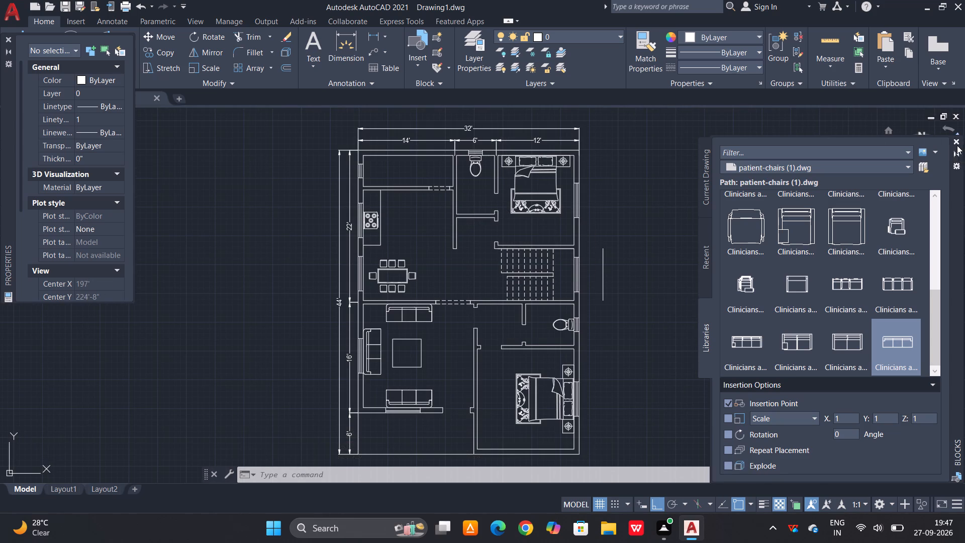
left_click(8, 38)
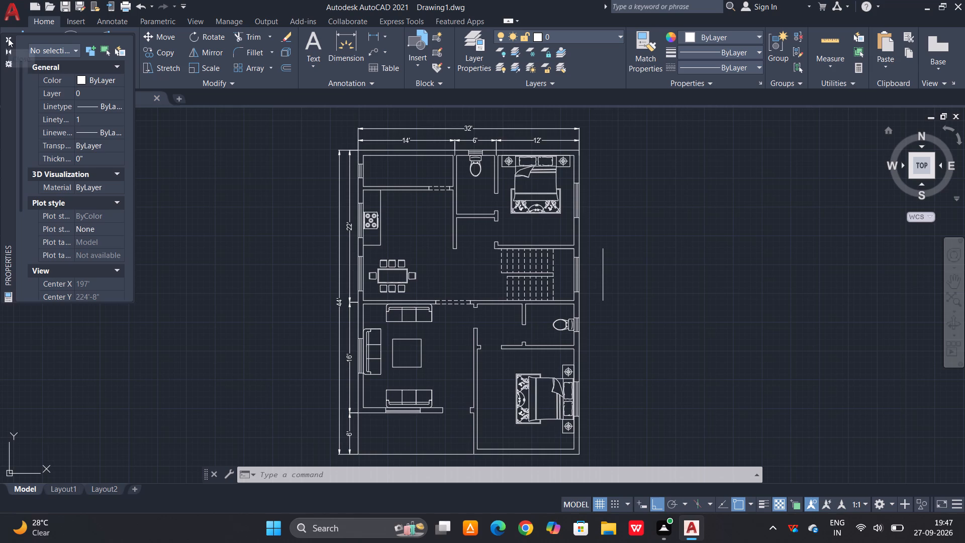
Draw a narrow vertical rectangle against the living room's bedroom-side wall, opposite the rotated sofa, as a wall unit.
scroll(459, 387, "up", 2)
middle_click_drag(460, 388, 449, 343)
type("rec")
key("space")
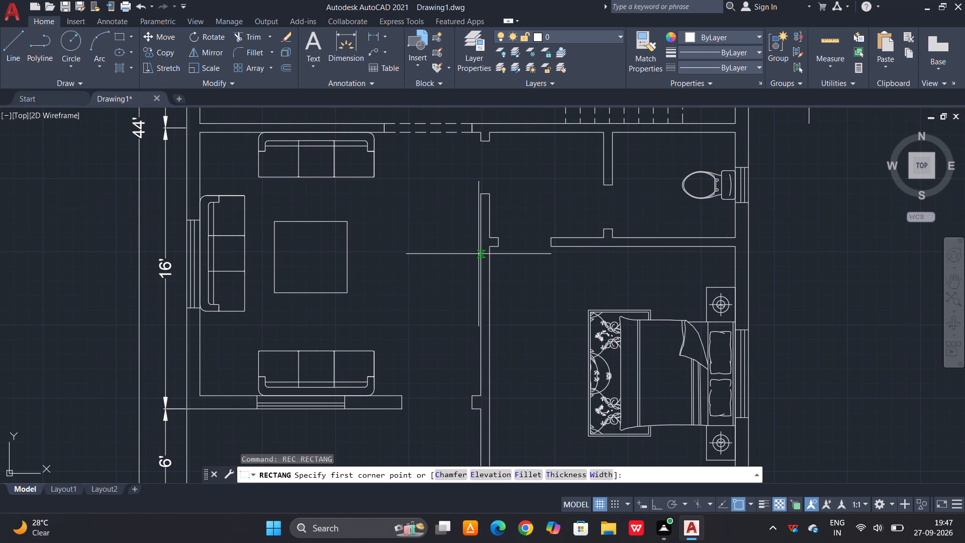
scroll(478, 254, "up", 1)
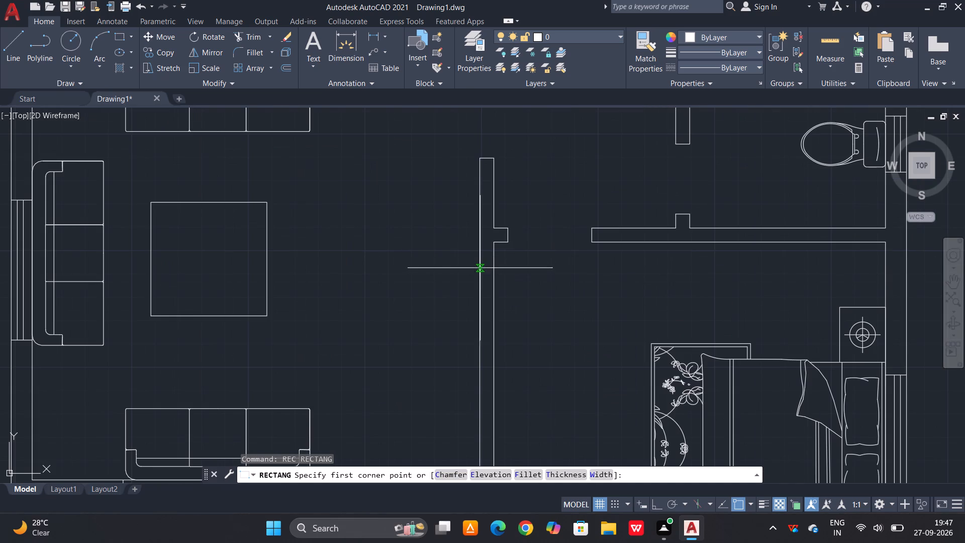
left_click(480, 268)
scroll(457, 240, "down", 1)
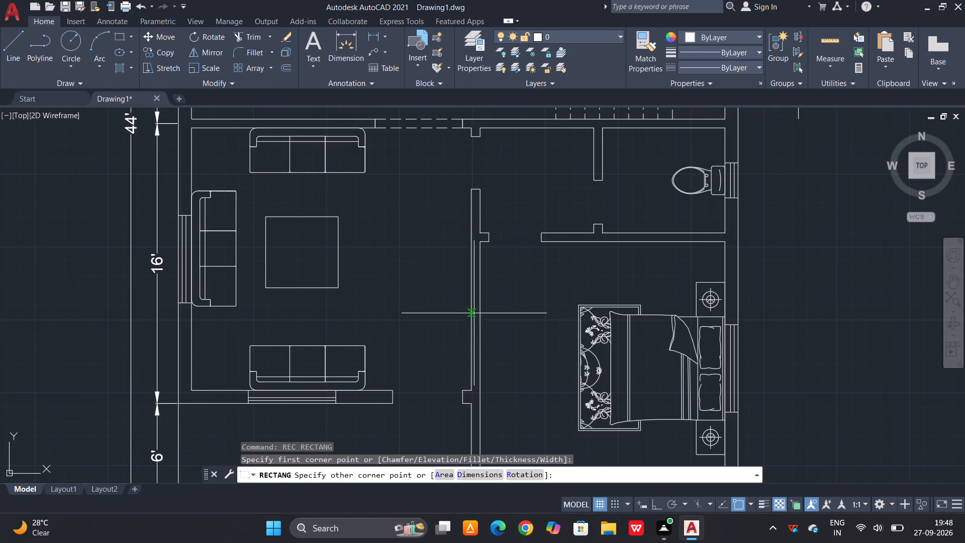
scroll(474, 313, "up", 2)
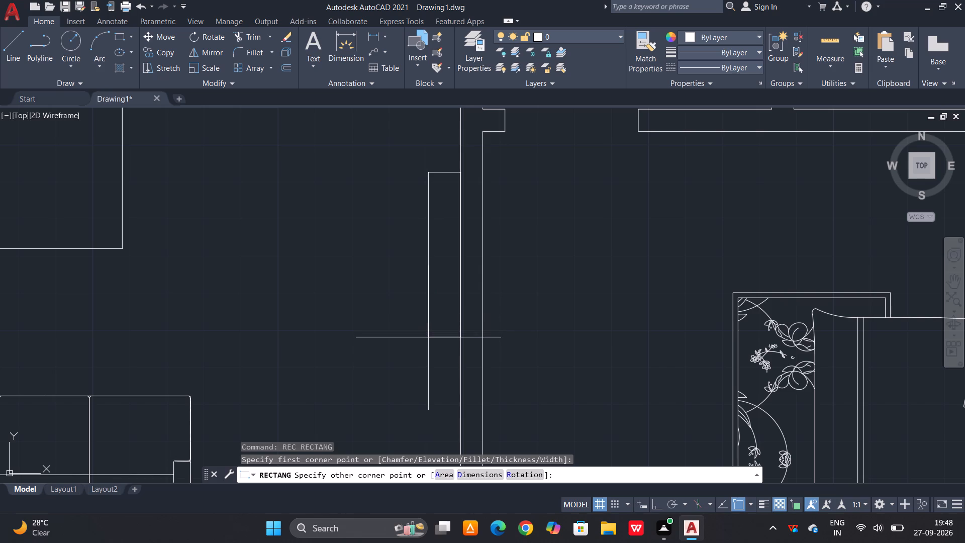
left_click(428, 337)
scroll(468, 254, "down", 1)
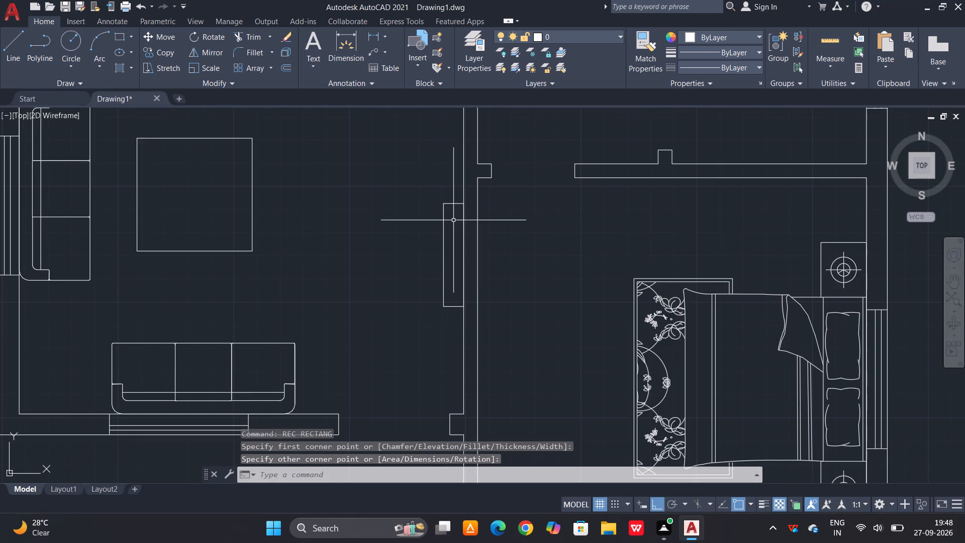
Draw a small rectangle on the room-side edge of the wall unit, near its upper end.
type("rec")
key("space")
scroll(421, 207, "up", 2)
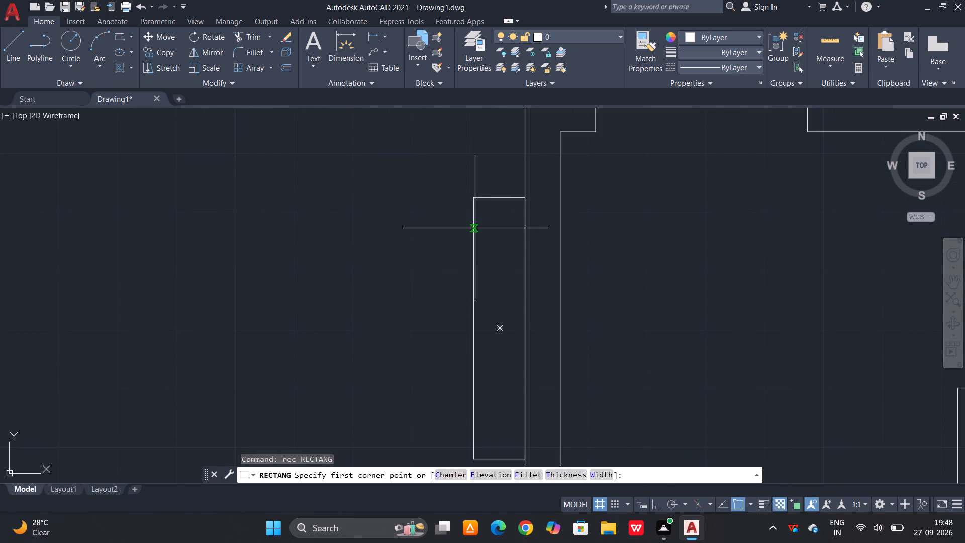
left_click(475, 227)
left_click(465, 251)
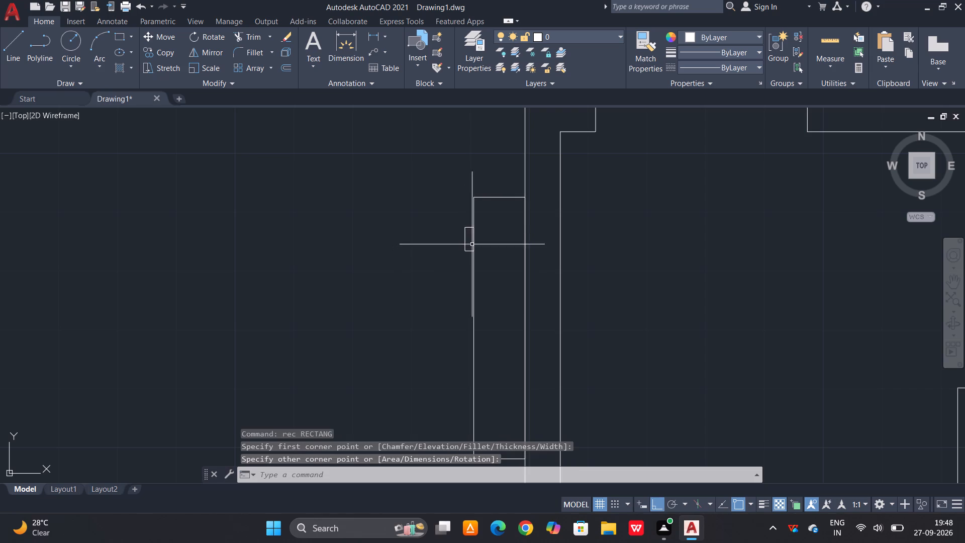
Copy the small rectangle twice down the wall unit's room-side edge, with the farther copy about 2'-3" below the original.
scroll(488, 227, "up", 2)
left_click_drag(434, 222, 429, 228)
left_click(408, 260)
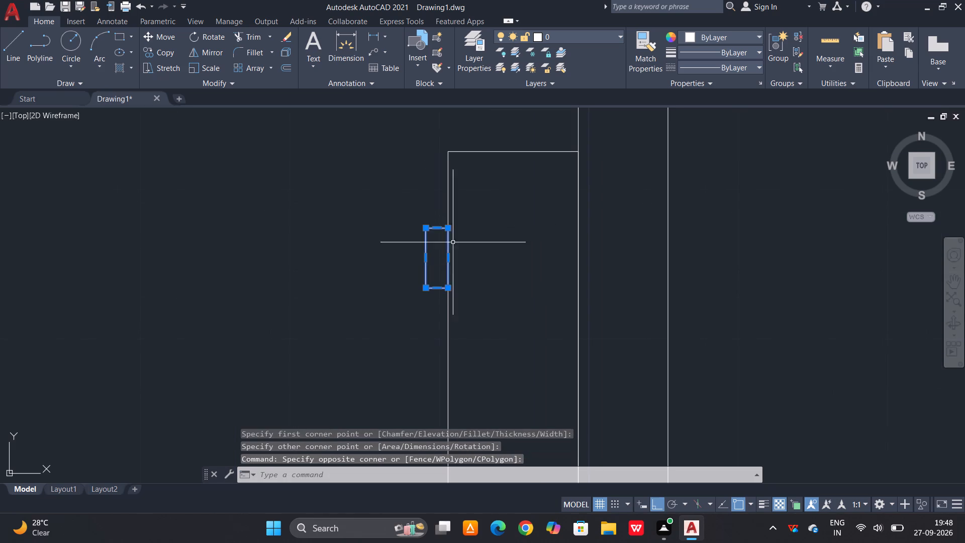
type("co")
key("space")
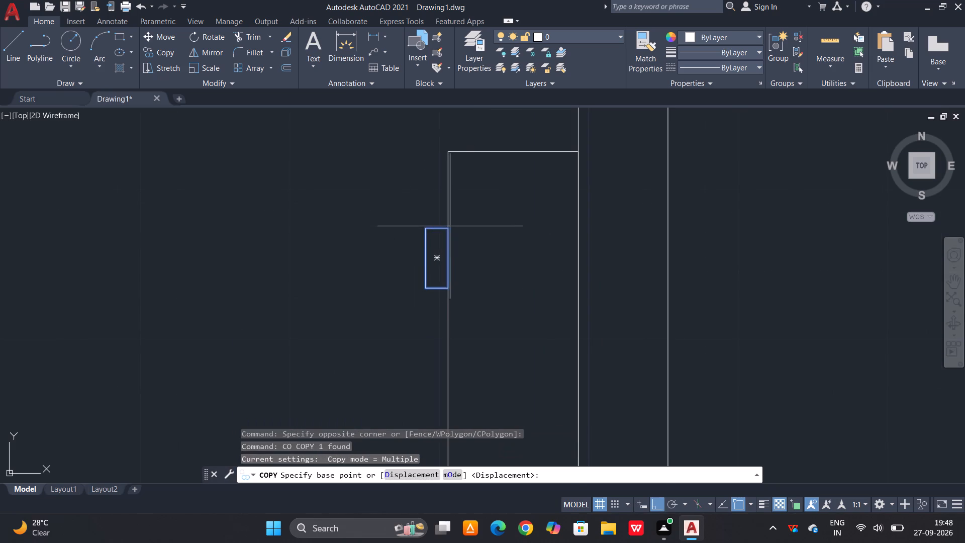
left_click(448, 253)
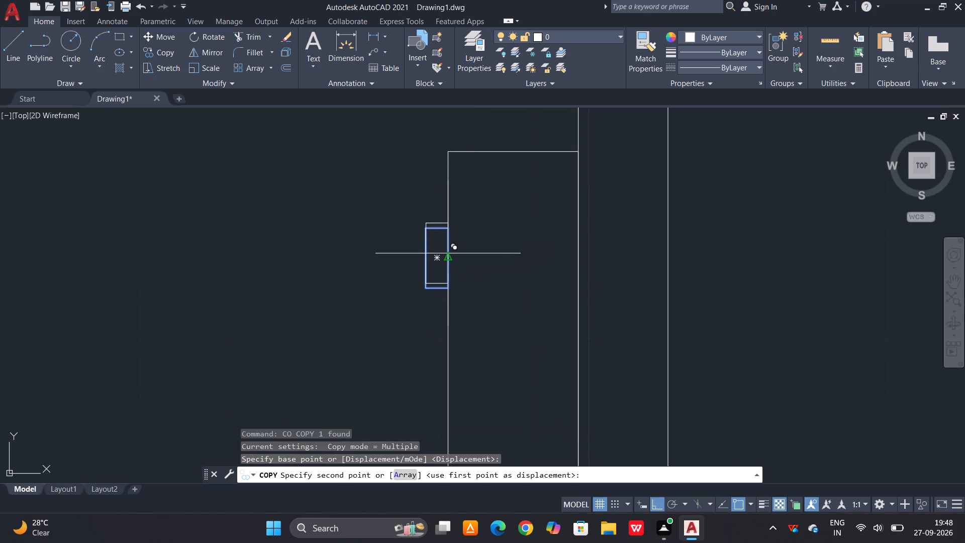
scroll(448, 250, "down", 2)
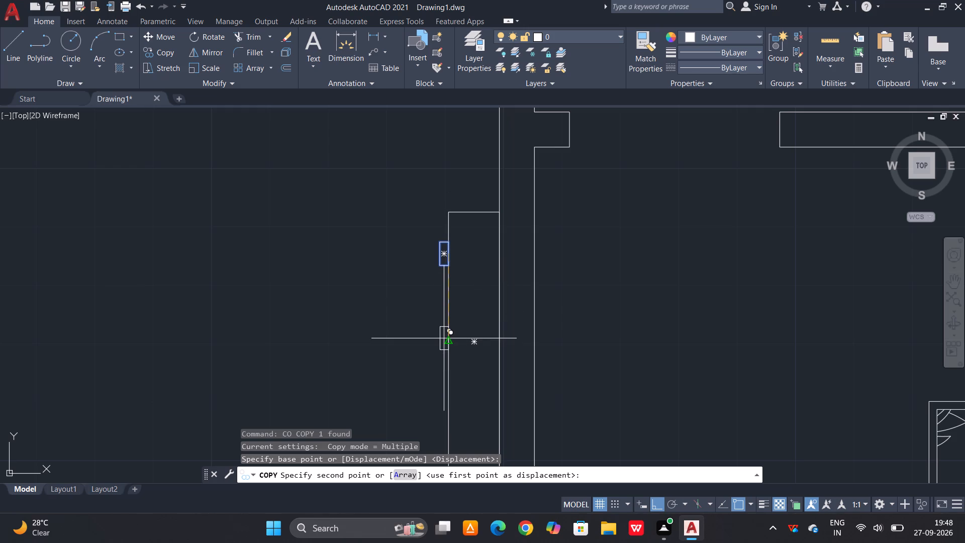
left_click(449, 341)
scroll(437, 250, "down", 1)
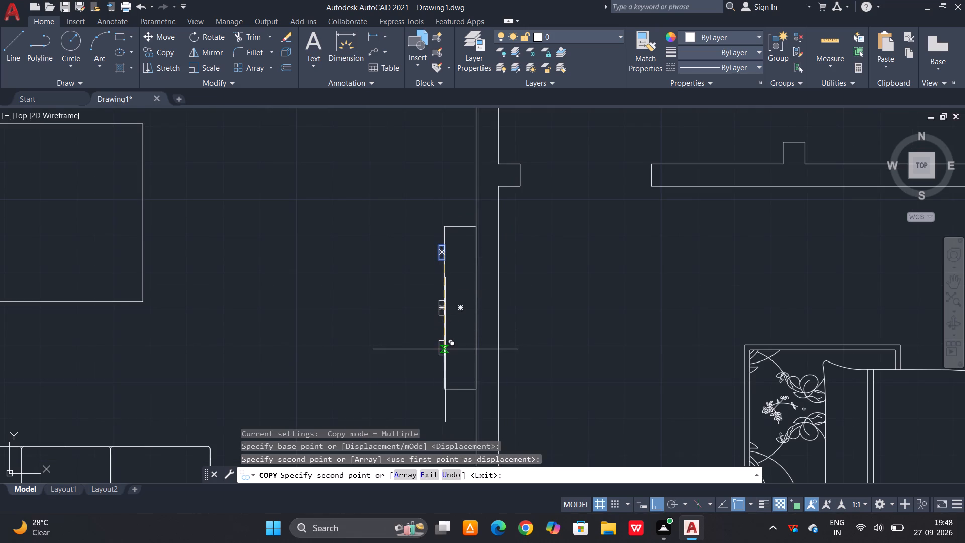
scroll(439, 352, "up", 3)
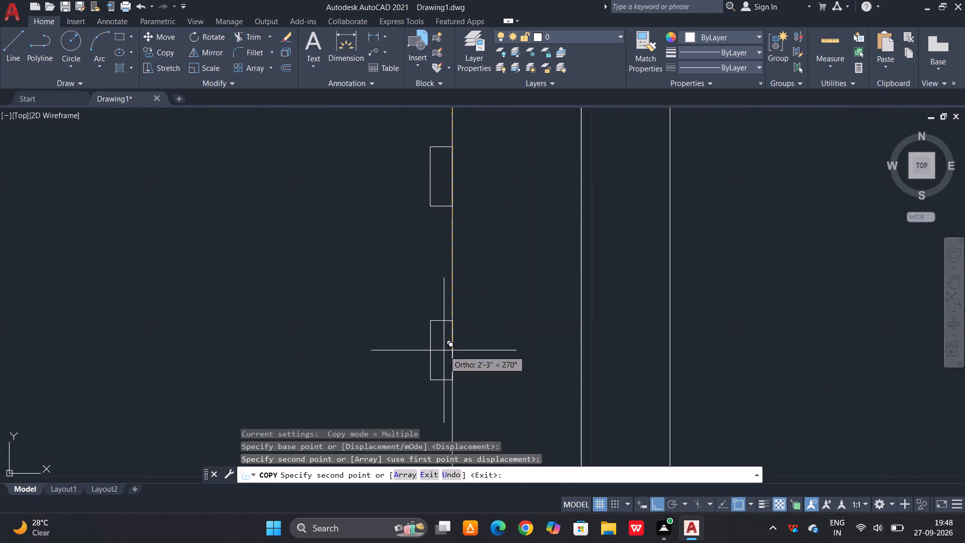
left_click(449, 350)
scroll(443, 334, "down", 3)
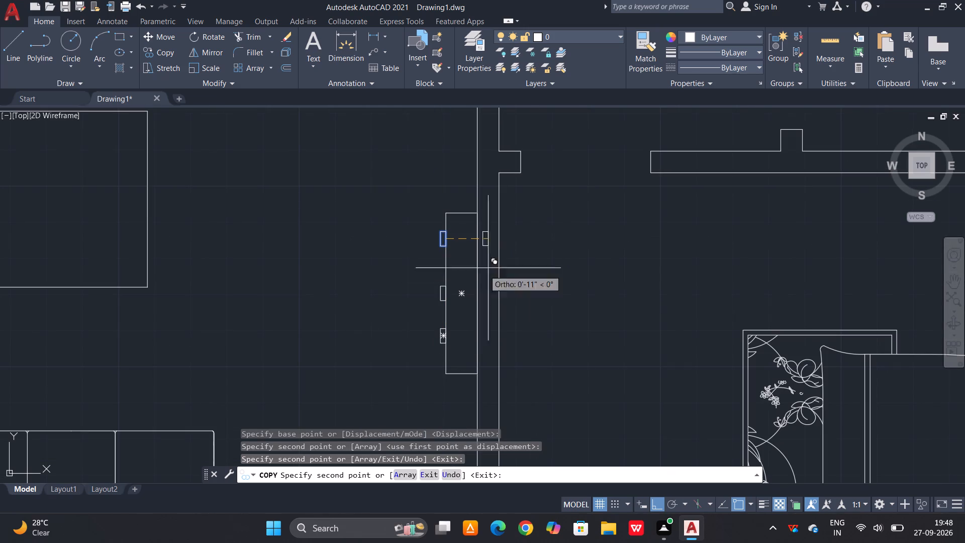
key("F1")
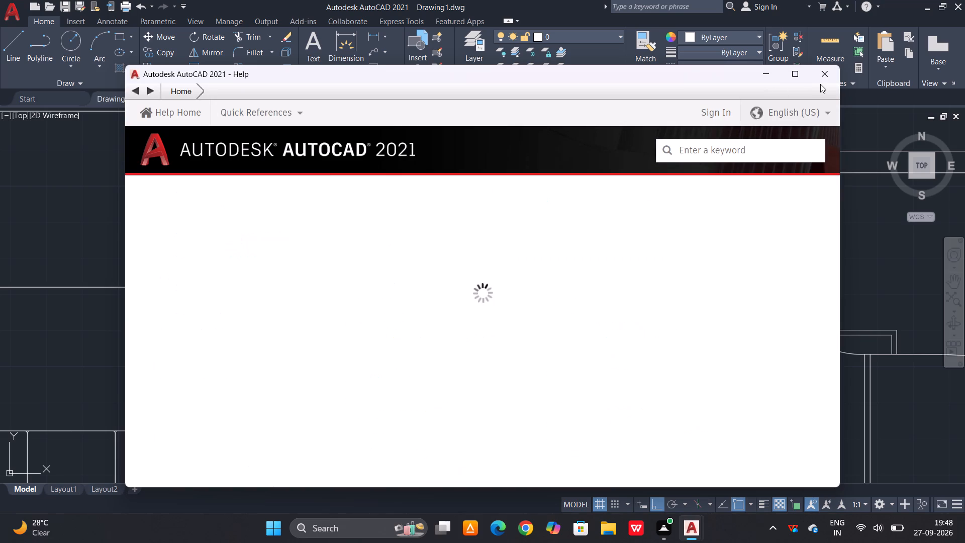
left_click(820, 84)
left_click(833, 65)
key("Escape")
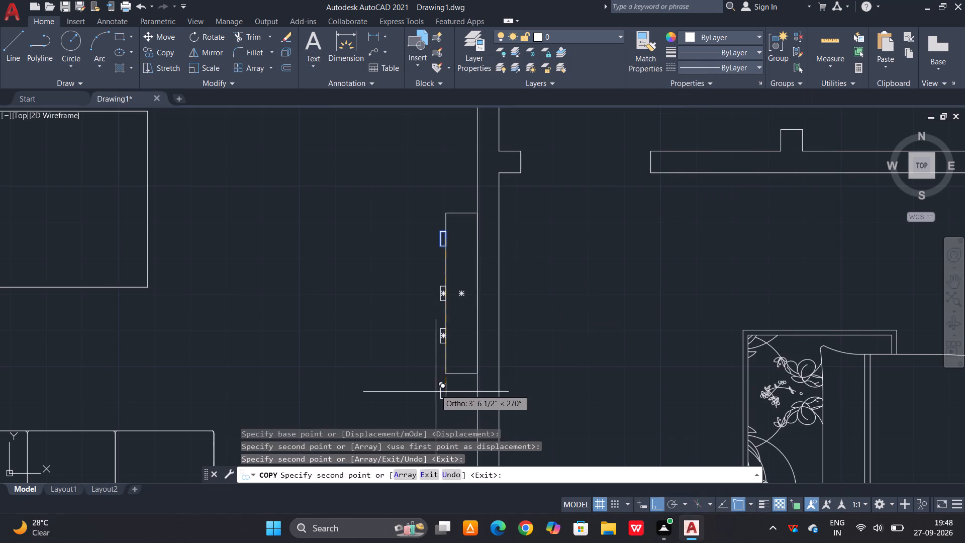
Move the lowest small rectangle farther down the wall unit's edge, closer to the unit's lower end.
scroll(449, 342, "up", 3)
left_click(405, 336)
left_click(384, 348)
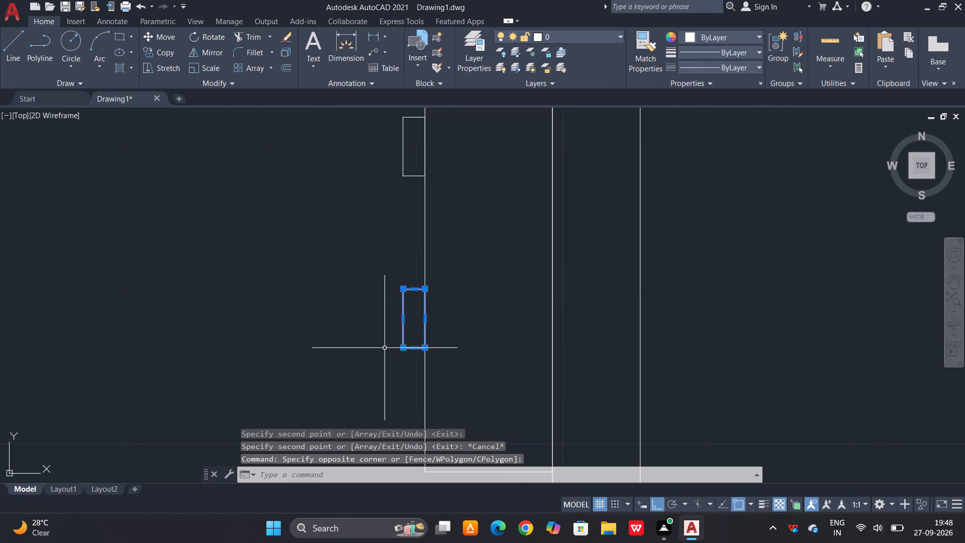
key("m")
key("space")
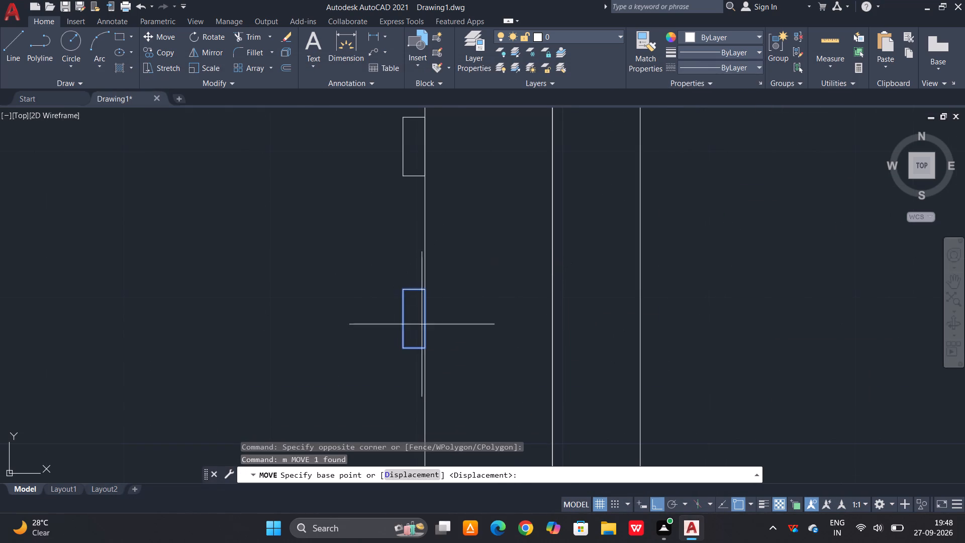
left_click(425, 316)
scroll(428, 304, "down", 1)
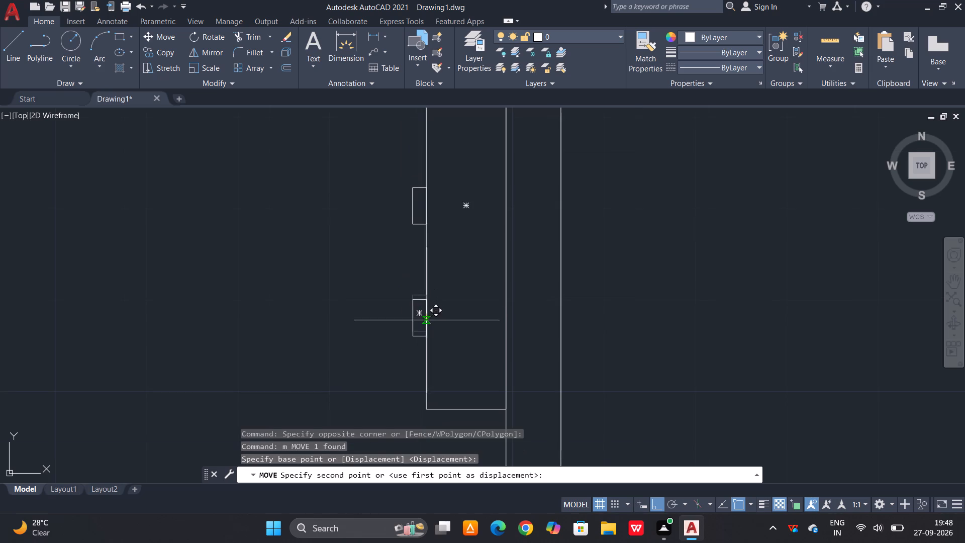
left_click(427, 345)
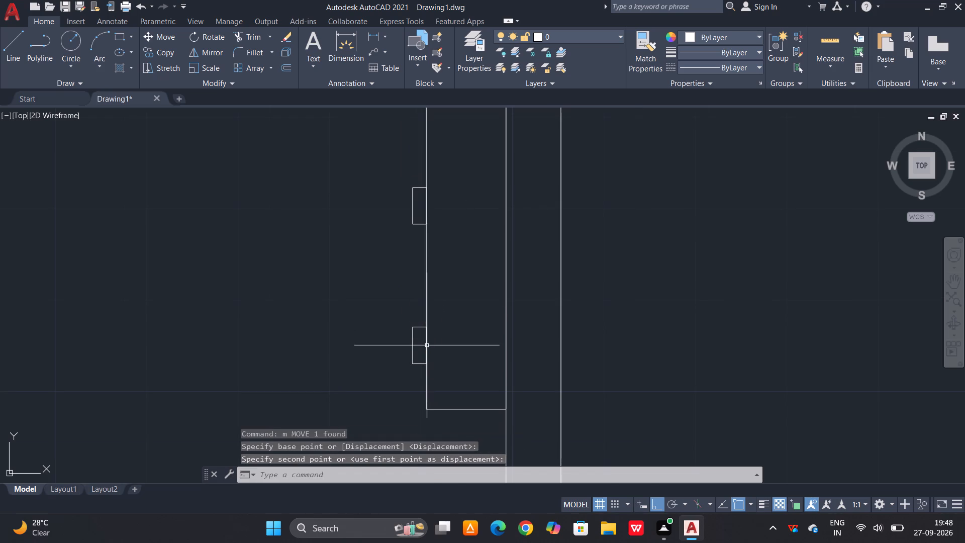
scroll(427, 345, "down", 3)
key("Escape")
Mirror the wall unit and its three small rectangles across the wall's centreline into the bedroom, keeping the original.
left_click_drag(438, 249, 434, 254)
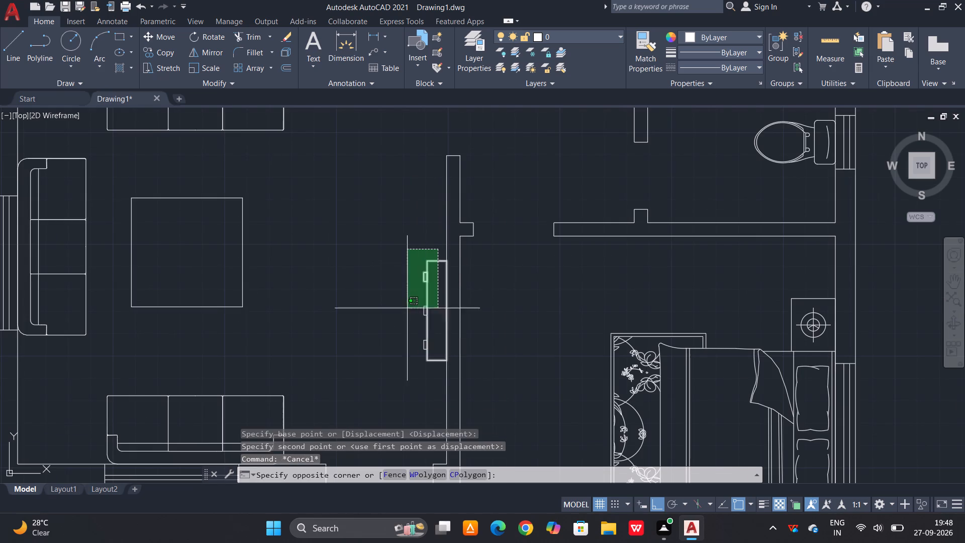
left_click(386, 354)
type("mi")
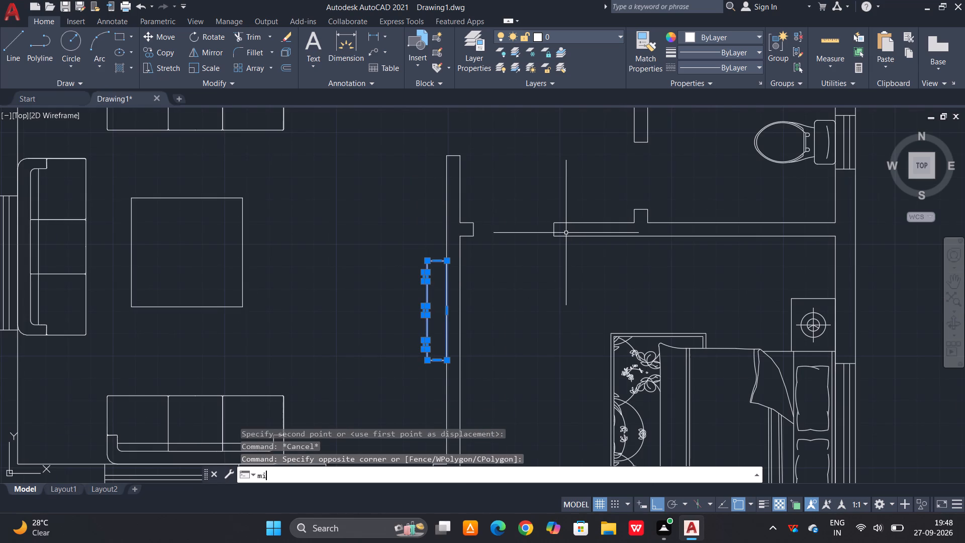
key("space")
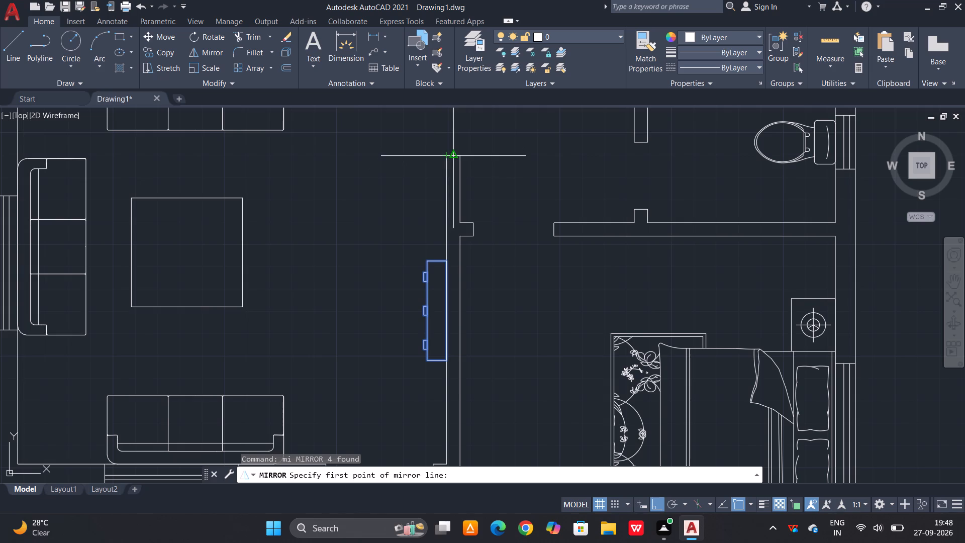
left_click(457, 155)
left_click(544, 249)
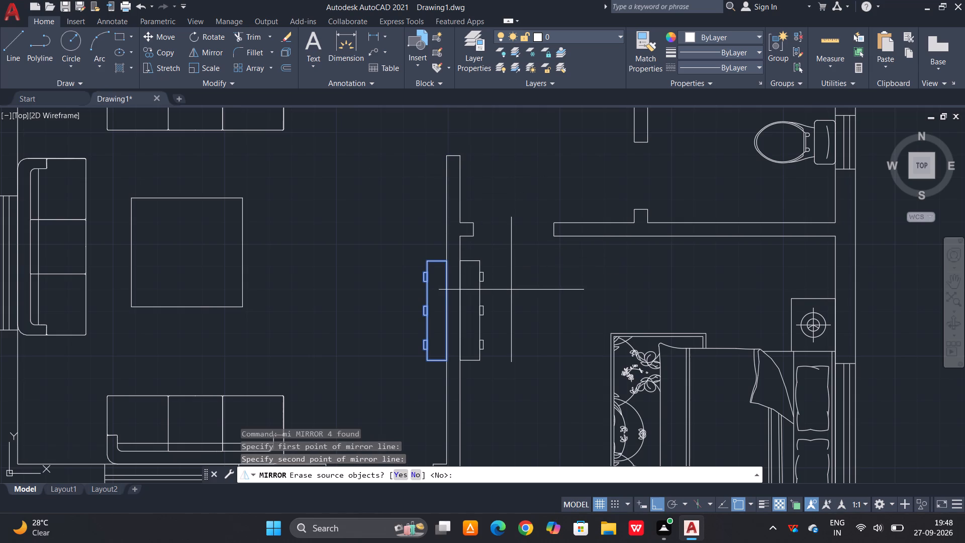
key("space")
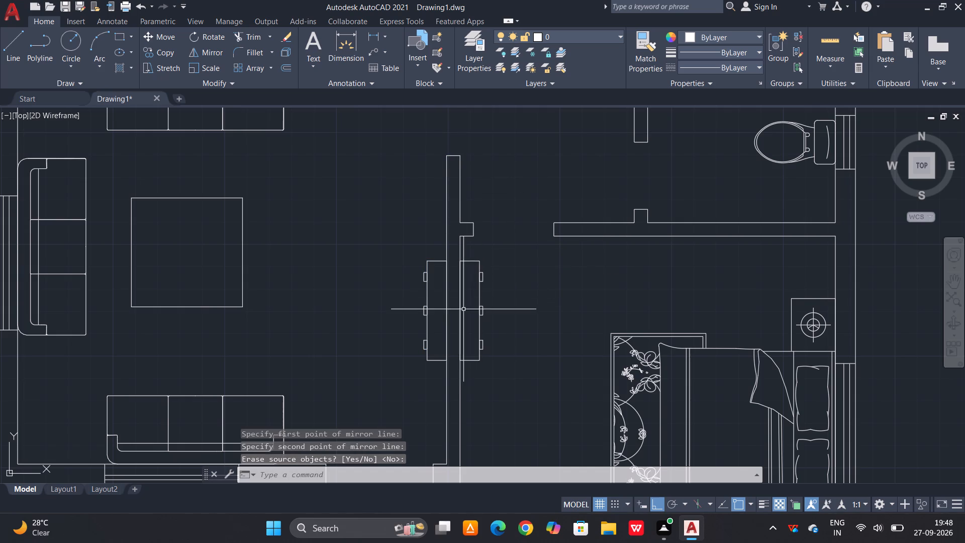
Move the mirrored unit down along the bedroom wall so that it stands opposite the bed.
scroll(463, 309, "up", 2)
left_click(538, 197)
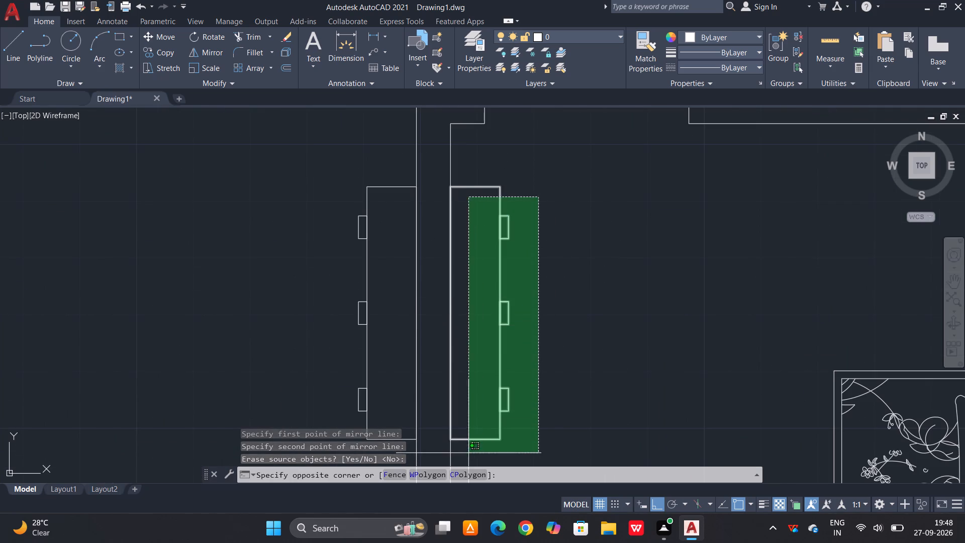
left_click(468, 452)
key("m")
key("space")
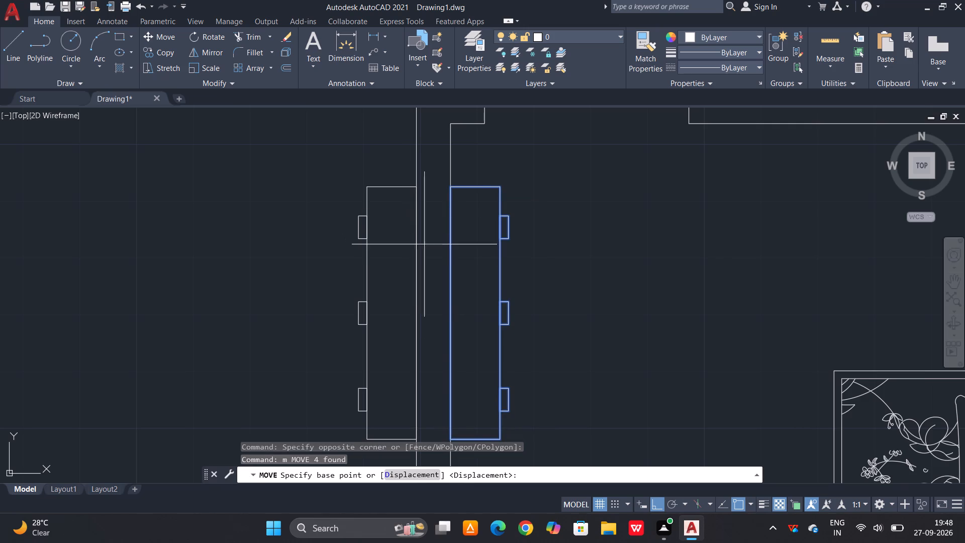
left_click(450, 315)
scroll(450, 302, "down", 2)
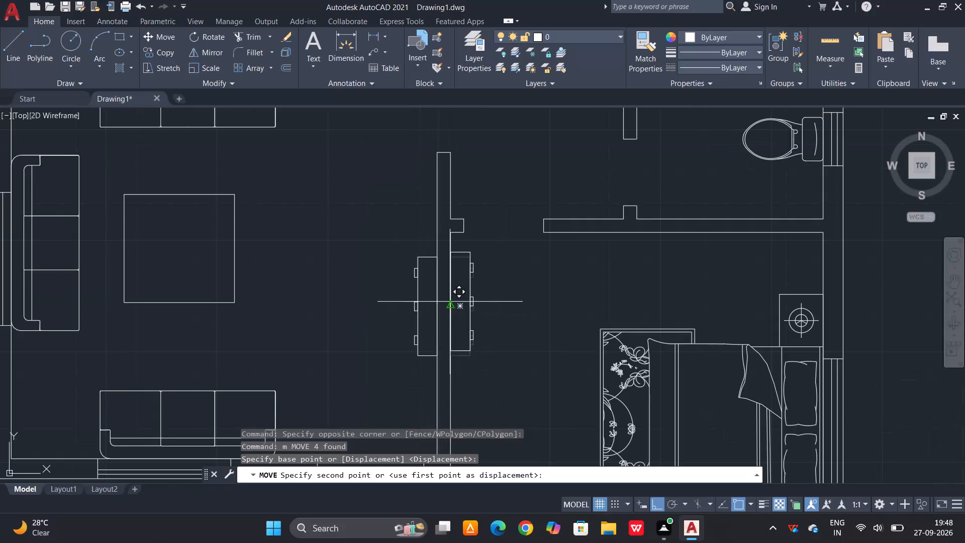
scroll(447, 314, "down", 2)
scroll(445, 370, "up", 3)
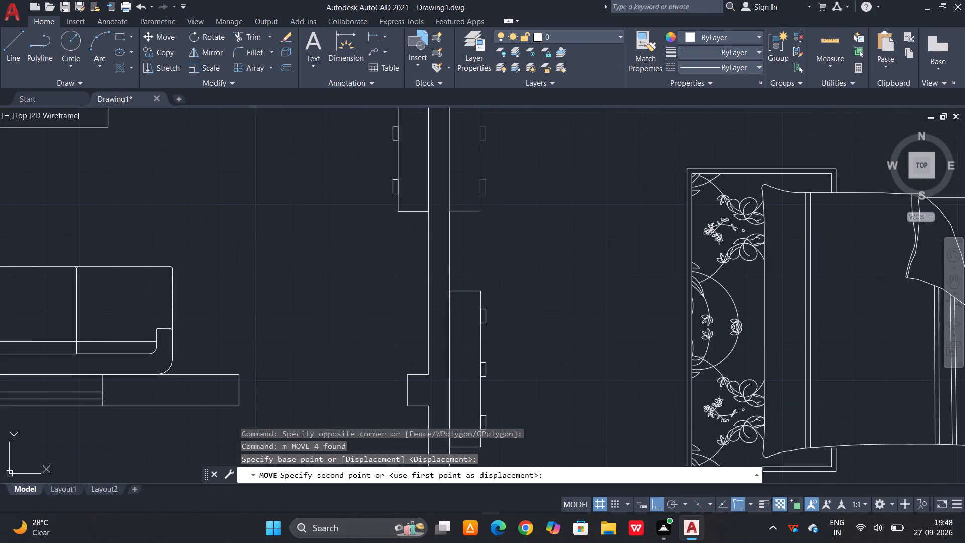
left_click(450, 373)
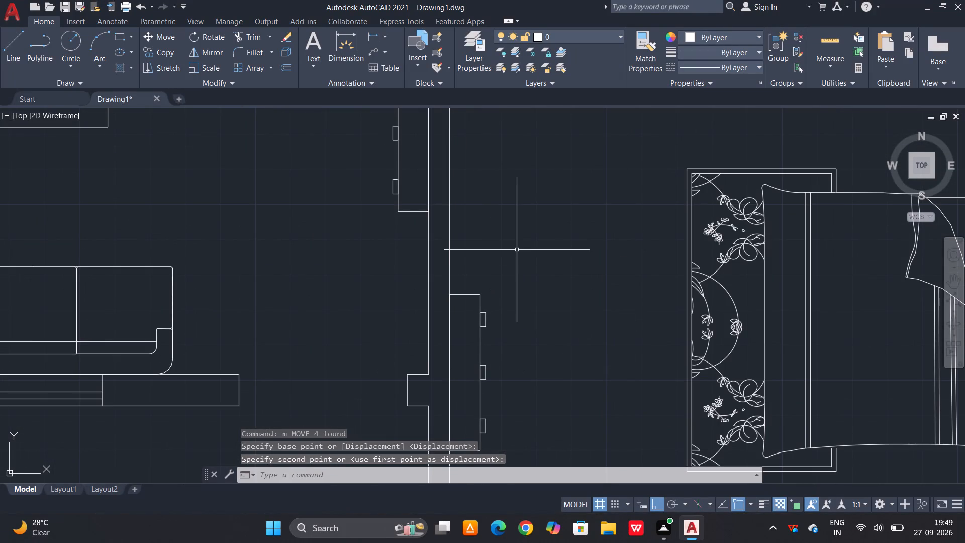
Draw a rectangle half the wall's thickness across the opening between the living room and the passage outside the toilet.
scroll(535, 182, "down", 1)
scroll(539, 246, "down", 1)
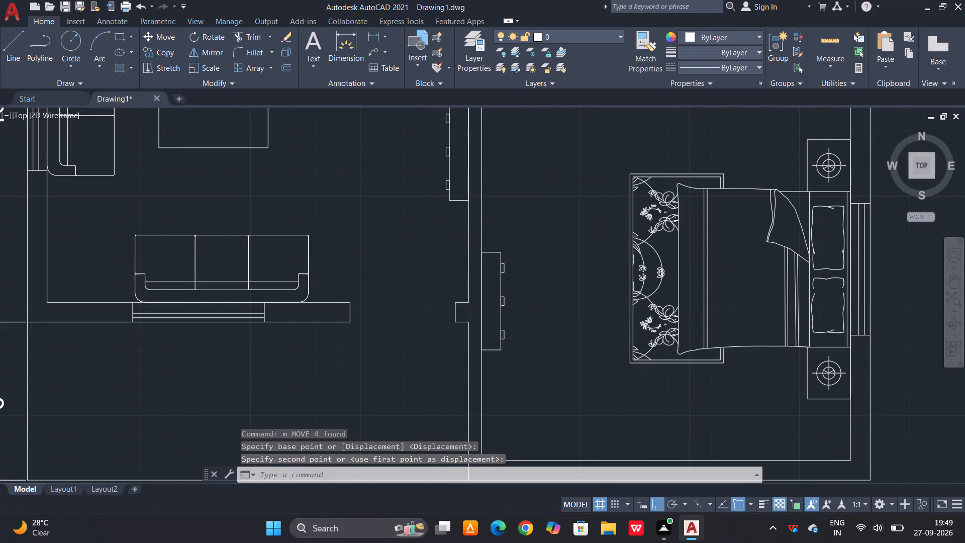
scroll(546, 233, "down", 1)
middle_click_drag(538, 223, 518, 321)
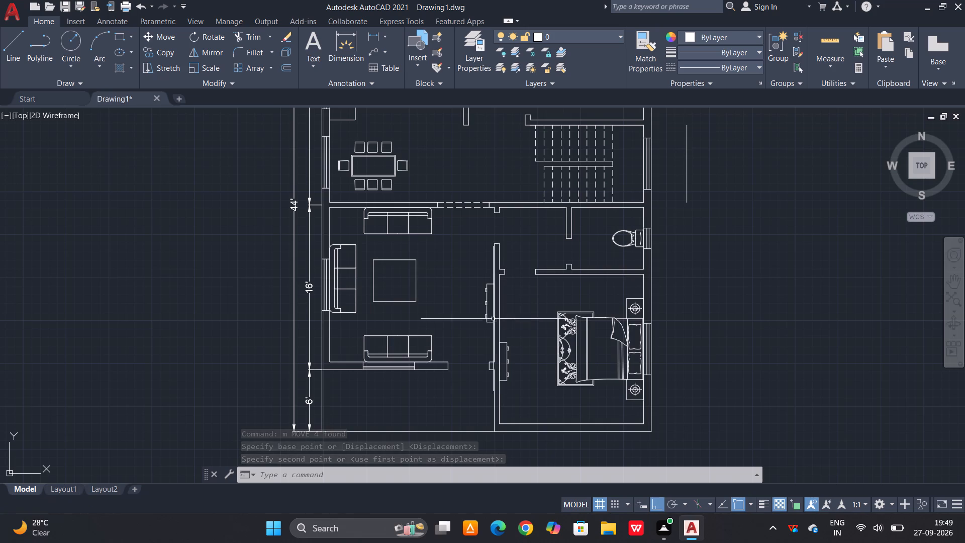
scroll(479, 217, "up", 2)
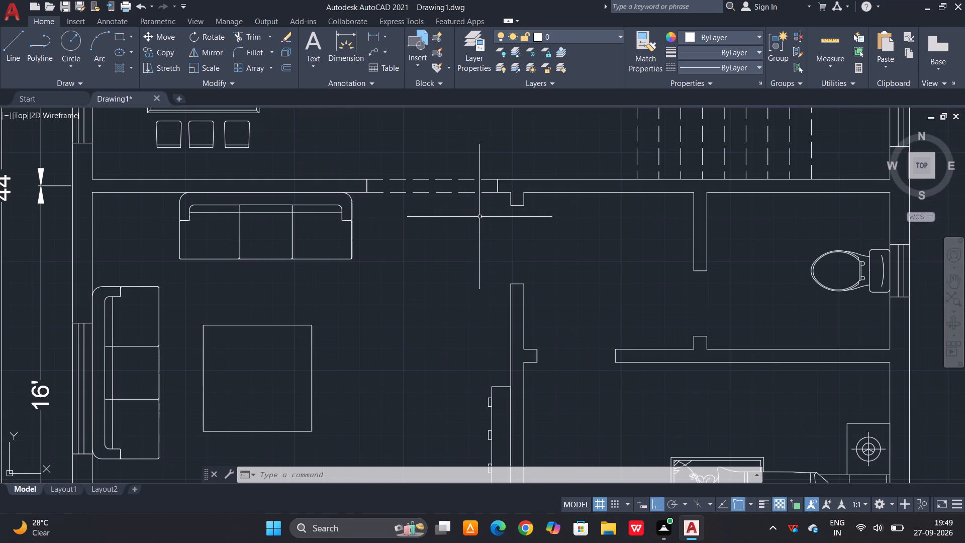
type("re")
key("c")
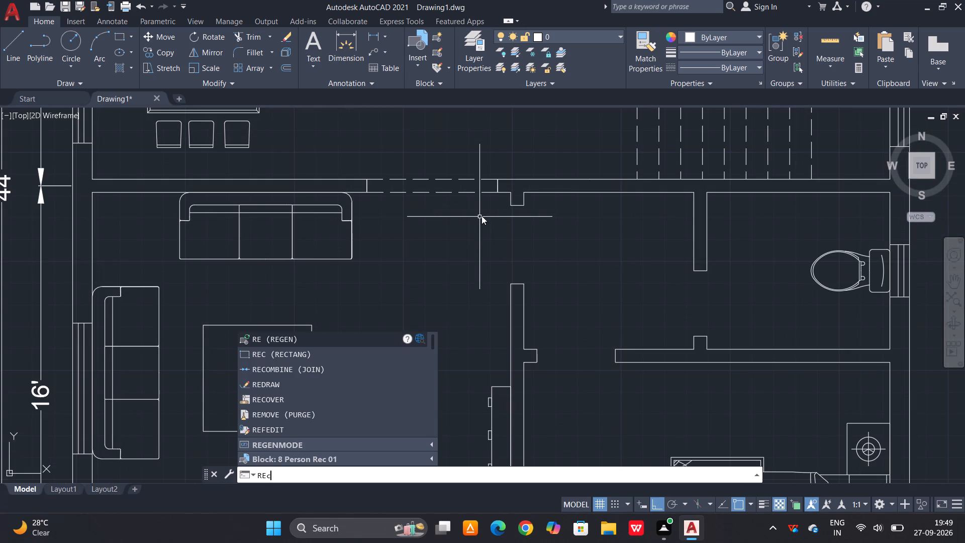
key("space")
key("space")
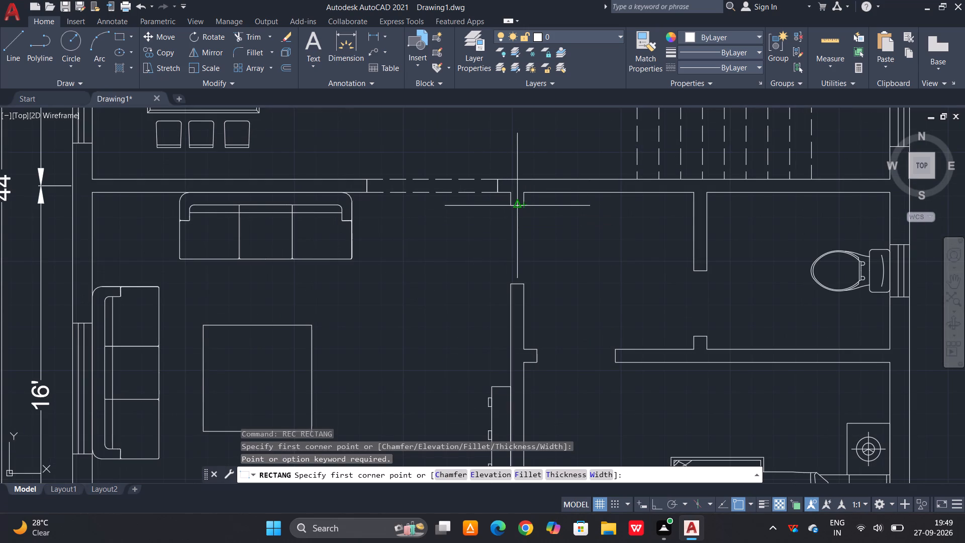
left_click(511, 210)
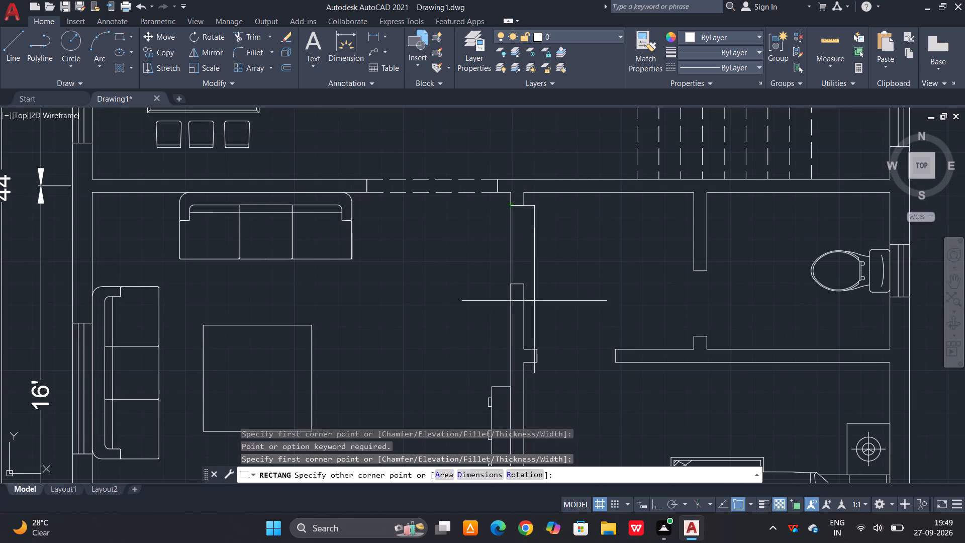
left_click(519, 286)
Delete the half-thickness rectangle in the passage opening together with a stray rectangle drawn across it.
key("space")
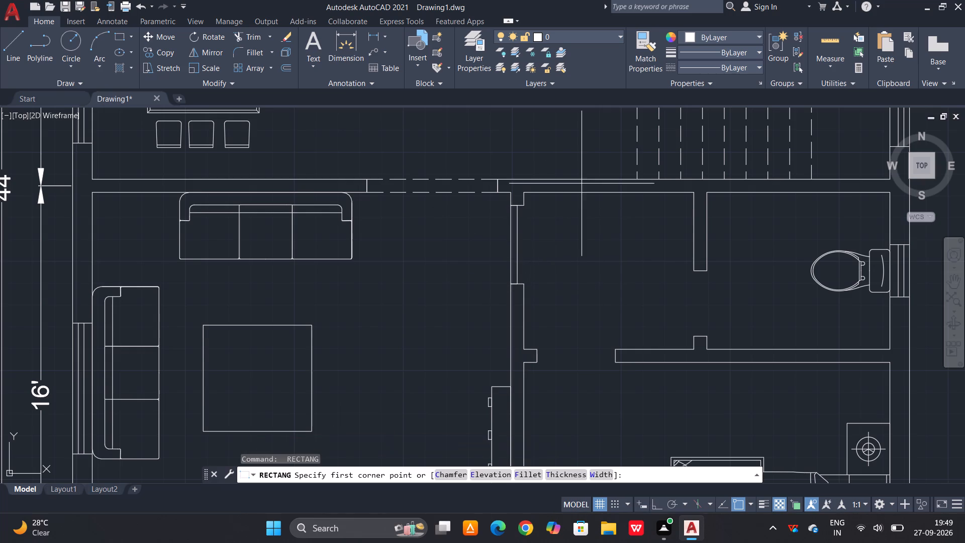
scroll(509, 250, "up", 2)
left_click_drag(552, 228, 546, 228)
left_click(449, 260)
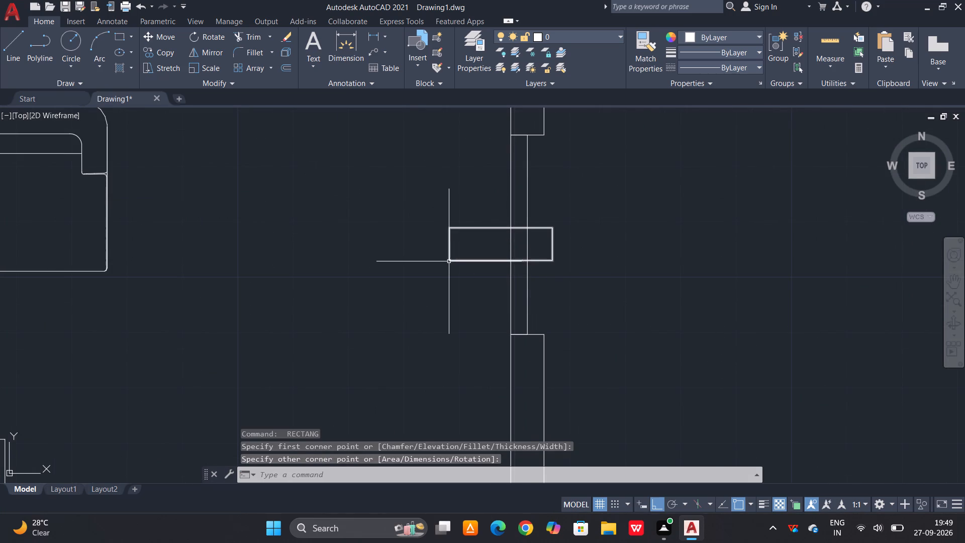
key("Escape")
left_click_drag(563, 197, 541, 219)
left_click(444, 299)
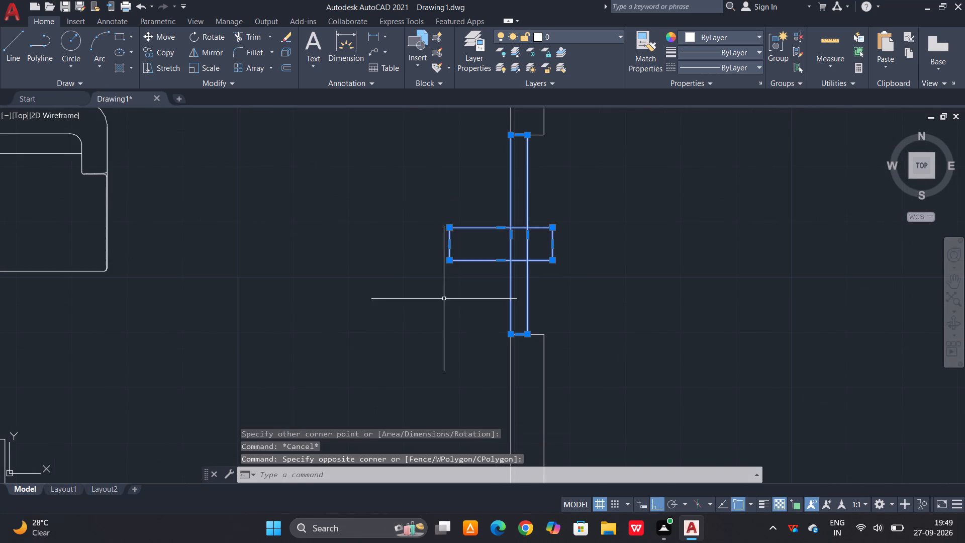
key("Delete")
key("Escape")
Draw a rectangle over the full wall thickness, filling the opening between the living room and the passage.
type("rec")
key("space")
left_click(510, 134)
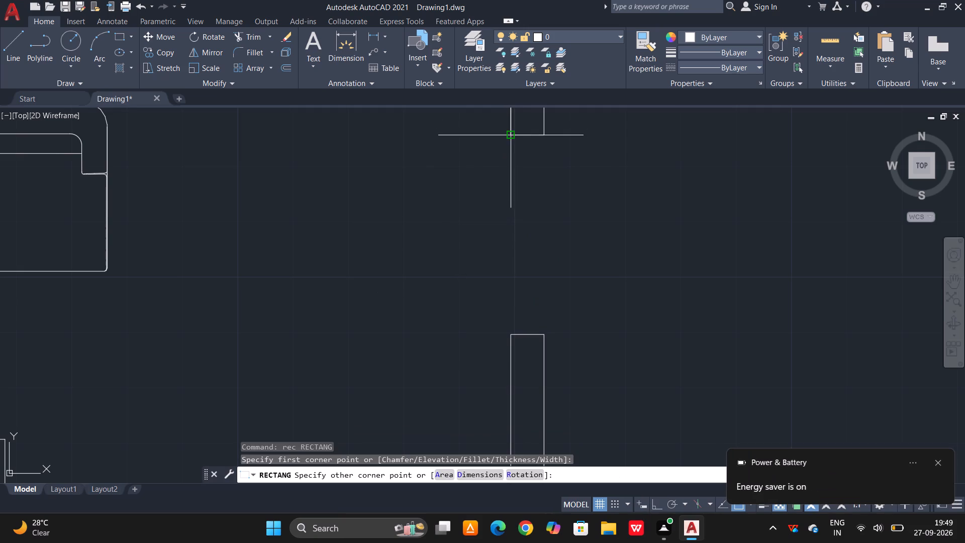
left_click(542, 331)
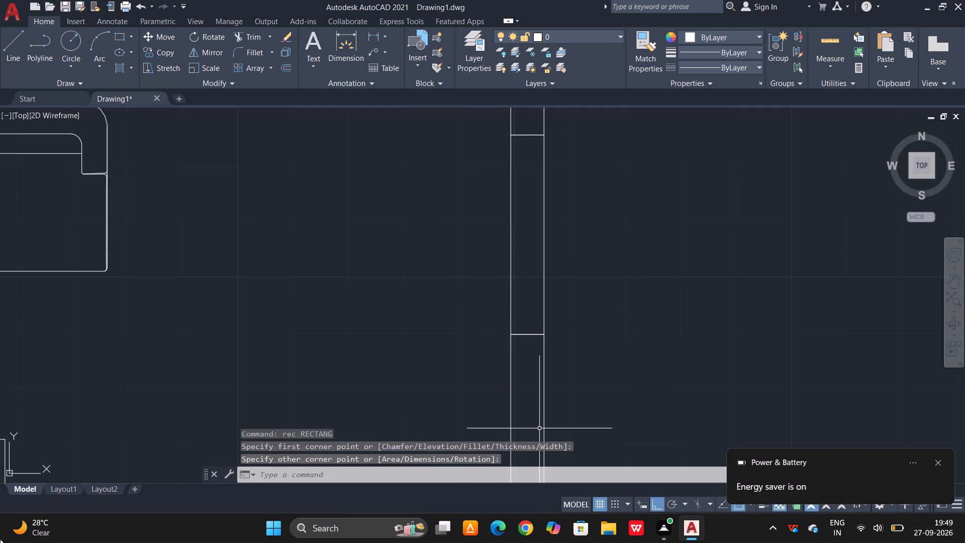
key("space")
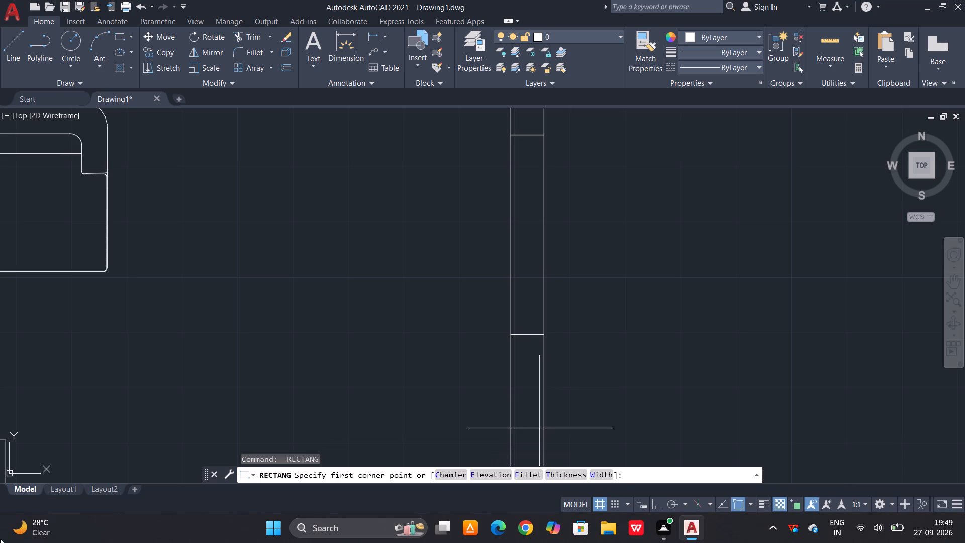
Match the rectangle in the opening between living room and toilet passage to the properties of a dashed stair line.
scroll(0, 492, "down", 2)
scroll(0, 329, "down", 2)
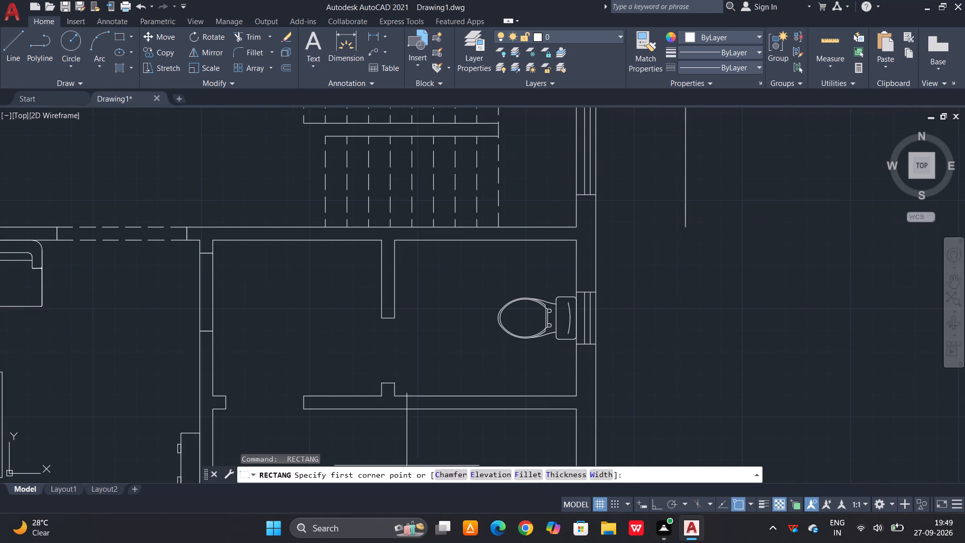
key("Escape")
type("ma")
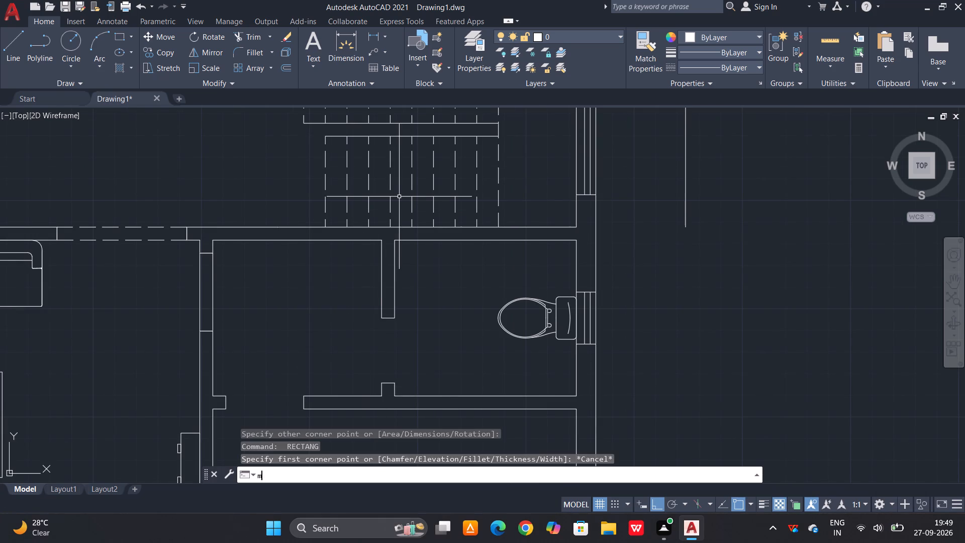
key("space")
left_click(454, 170)
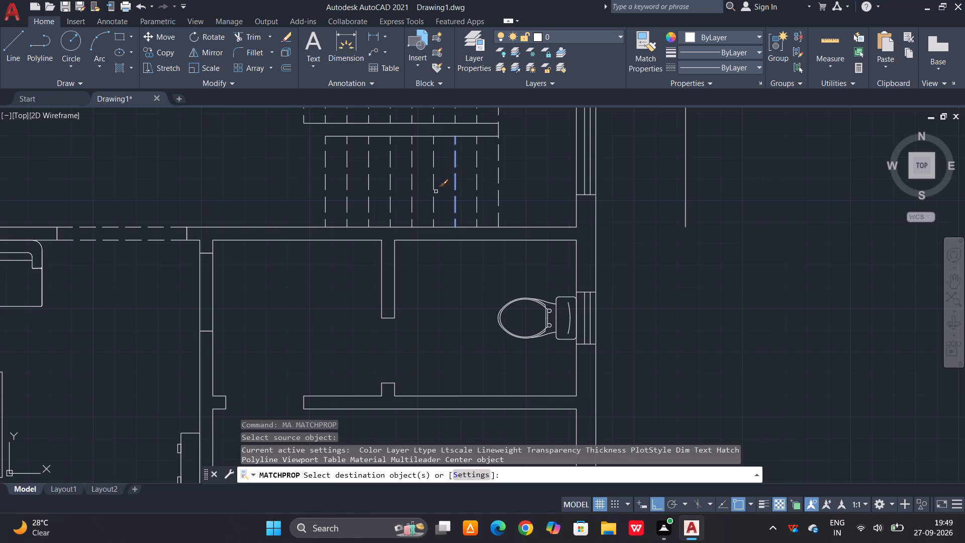
left_click(253, 294)
left_click(188, 292)
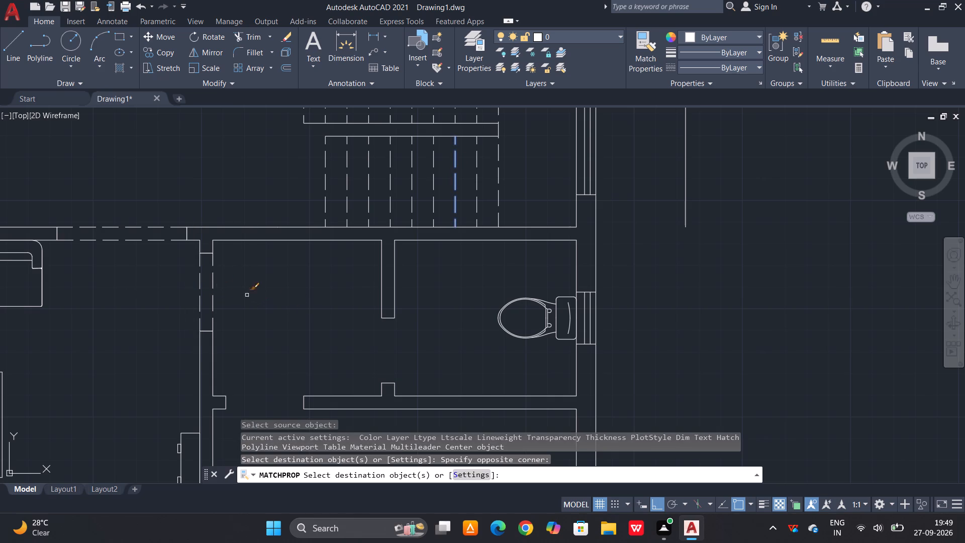
key("Escape")
Delete the stray vertical line outside the house beside the staircase wall.
scroll(425, 349, "down", 1)
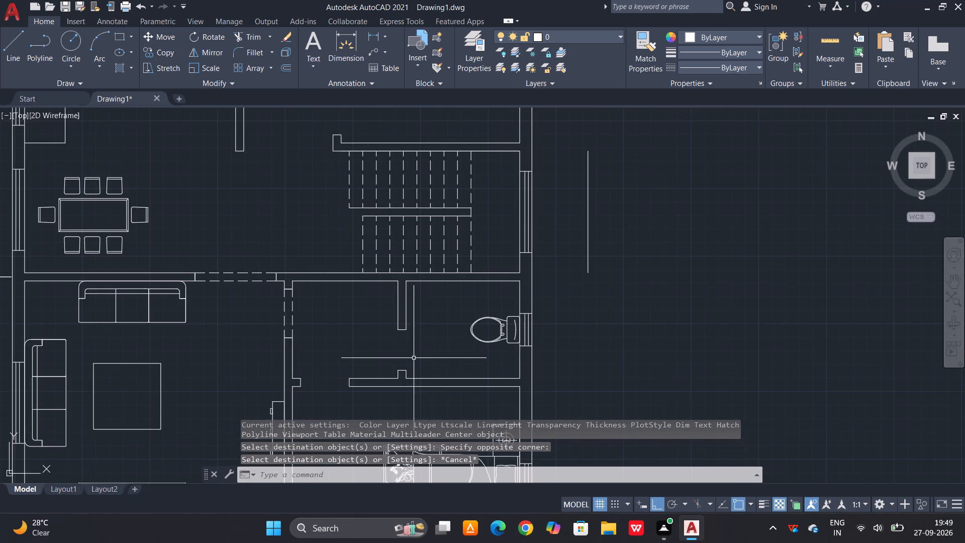
middle_click_drag(414, 358, 425, 334)
left_click(613, 138)
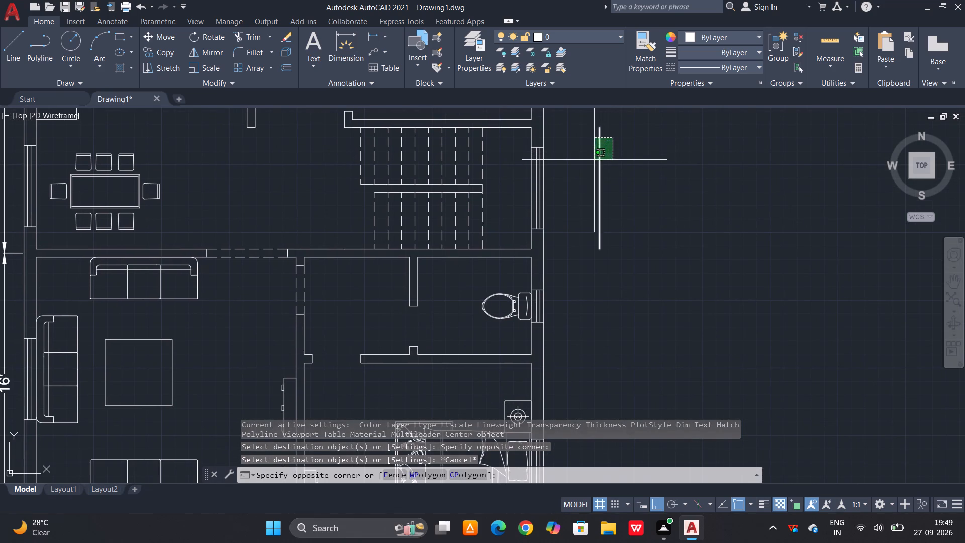
left_click(594, 160)
key("Delete")
Load the doors-and-windows-in-plan drawing from the Downloads folder as the block library.
scroll(596, 211, "down", 2)
scroll(577, 279, "down", 1)
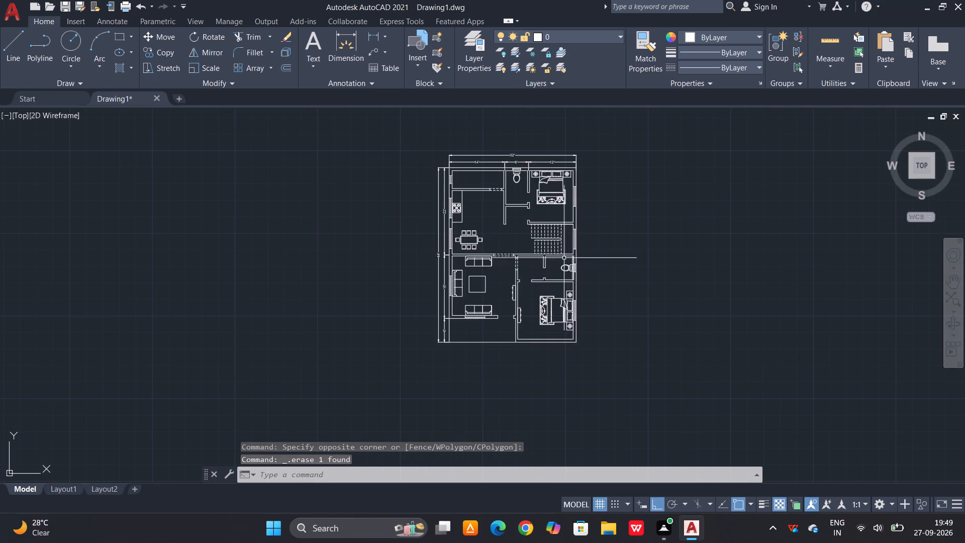
scroll(550, 226, "up", 1)
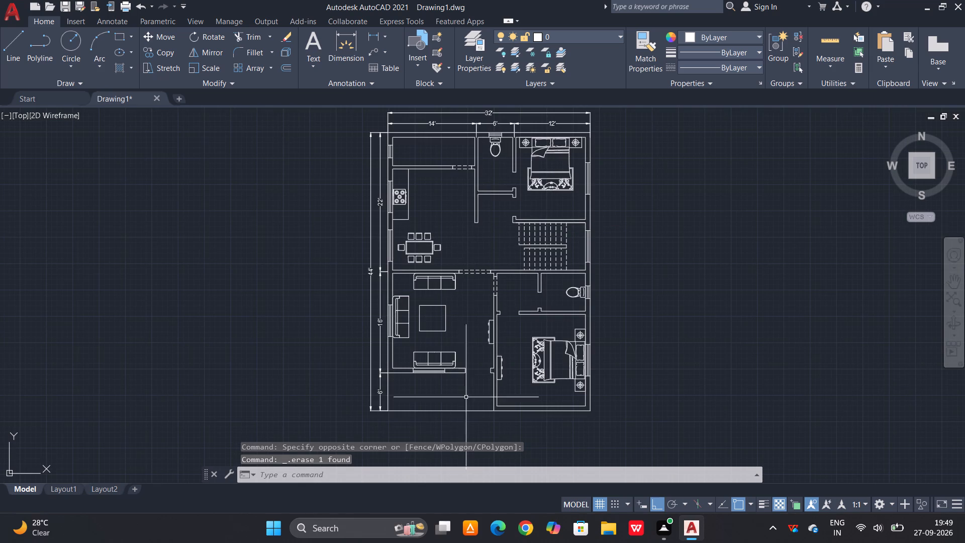
scroll(468, 388, "up", 1)
middle_click_drag(468, 384, 435, 382)
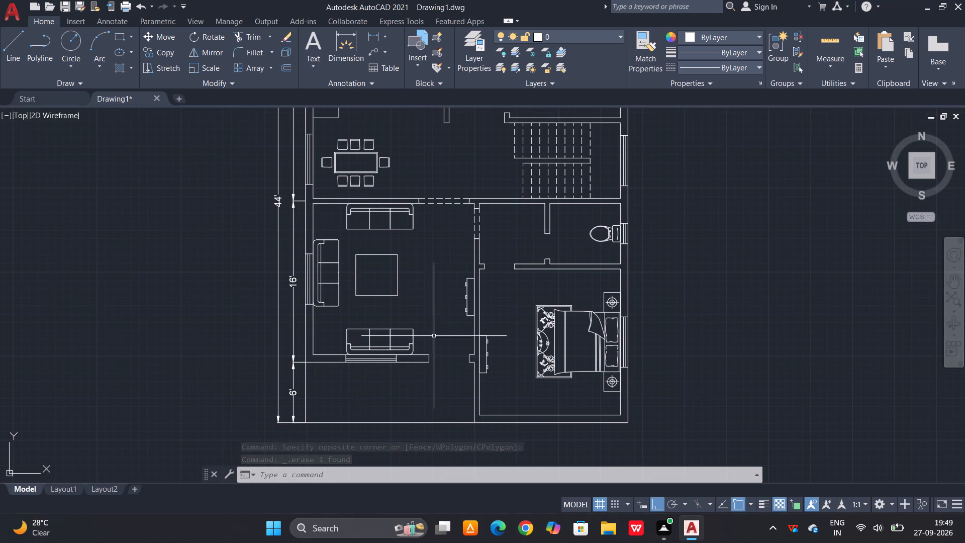
left_click(427, 71)
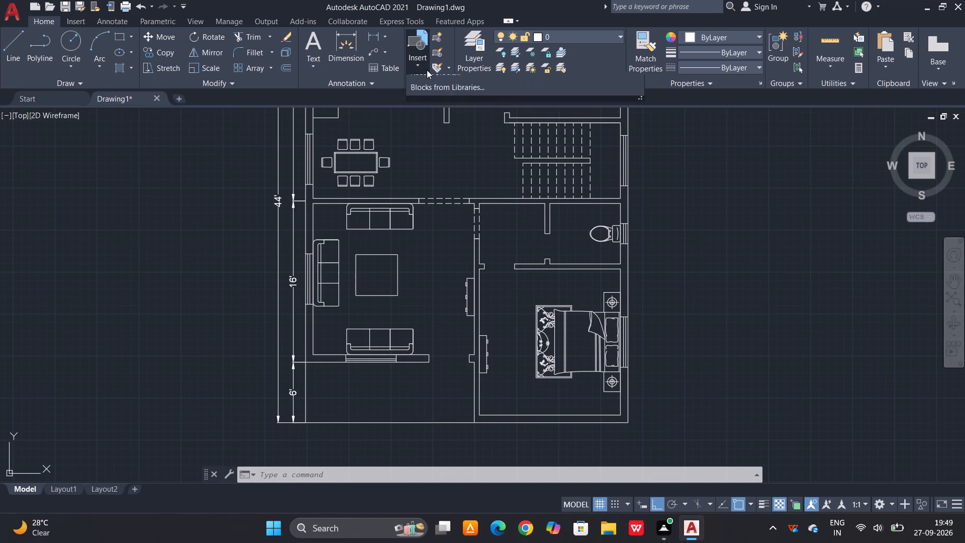
left_click(460, 223)
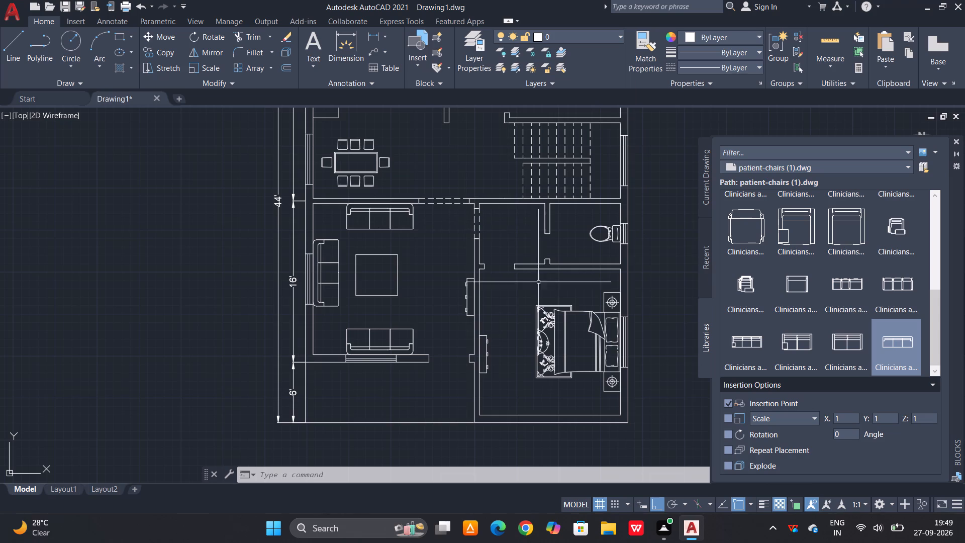
left_click(912, 164)
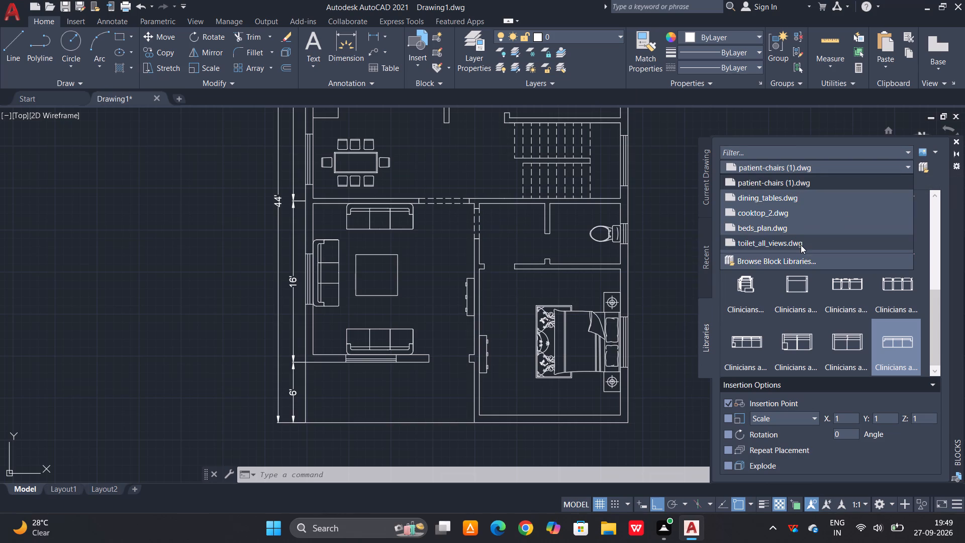
left_click(925, 166)
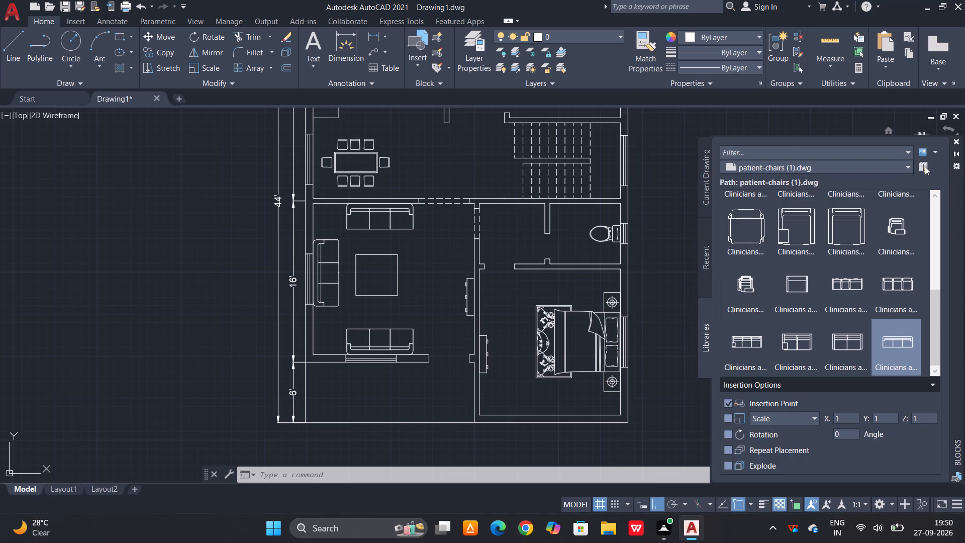
left_click(923, 168)
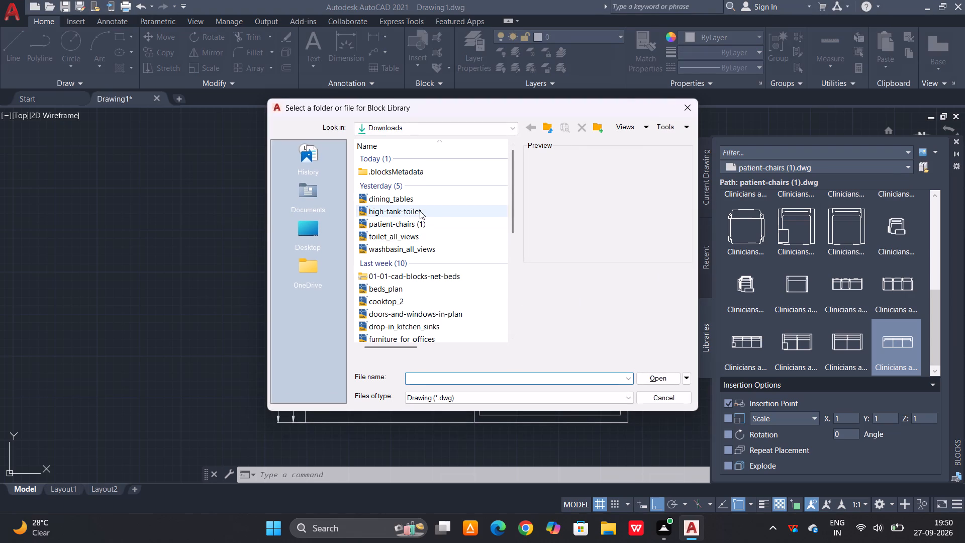
left_click(401, 316)
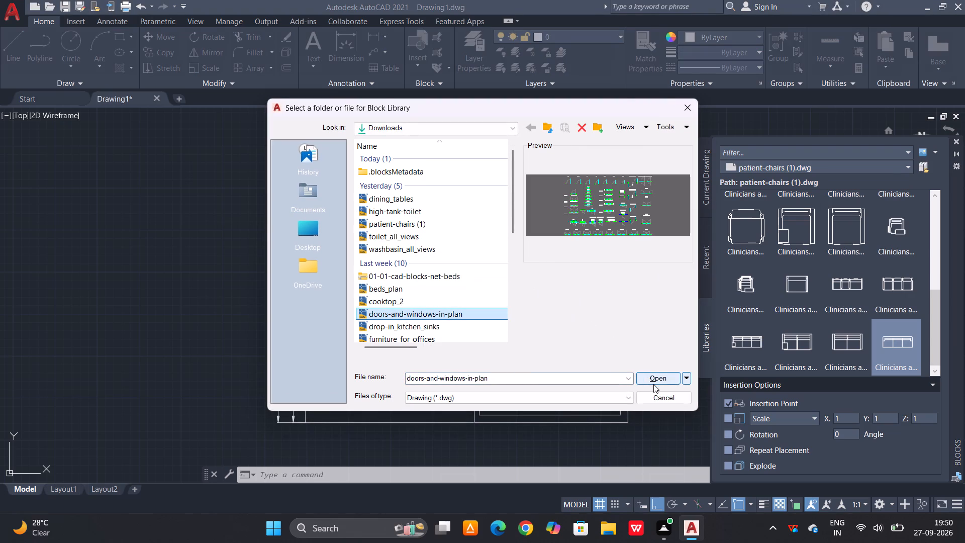
left_click(654, 384)
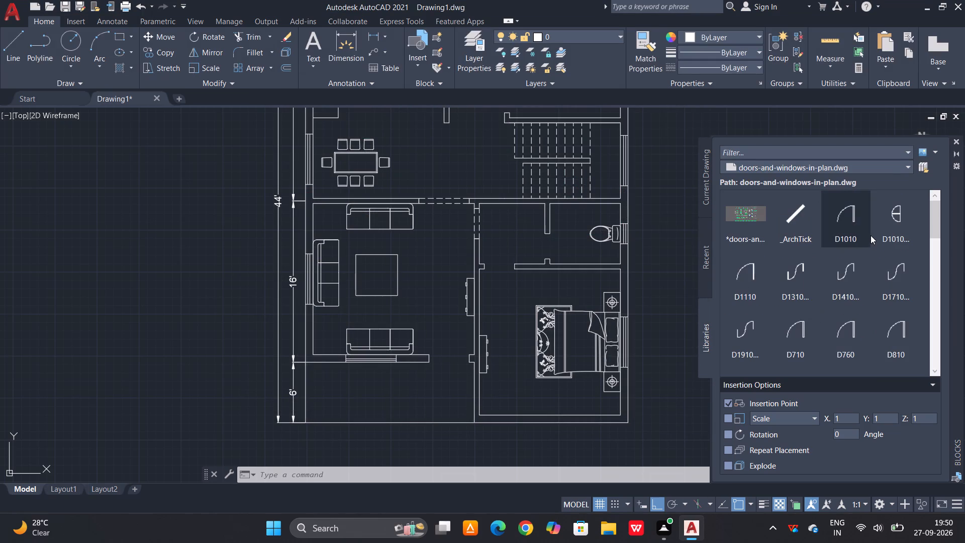
Look through the door and window blocks in the doors-and-windows-in-plan library for a suitable door.
scroll(884, 232, "down", 8)
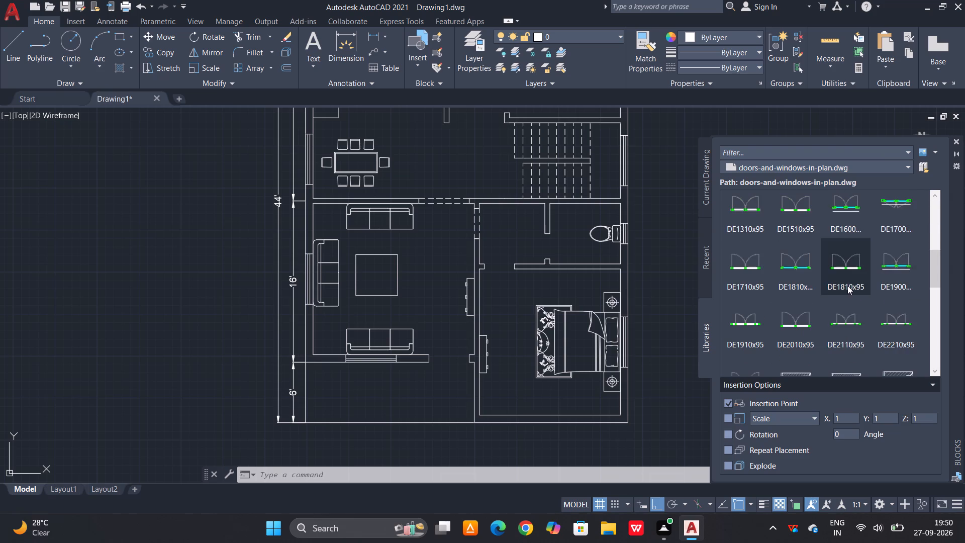
scroll(844, 290, "down", 3)
scroll(824, 328, "down", 3)
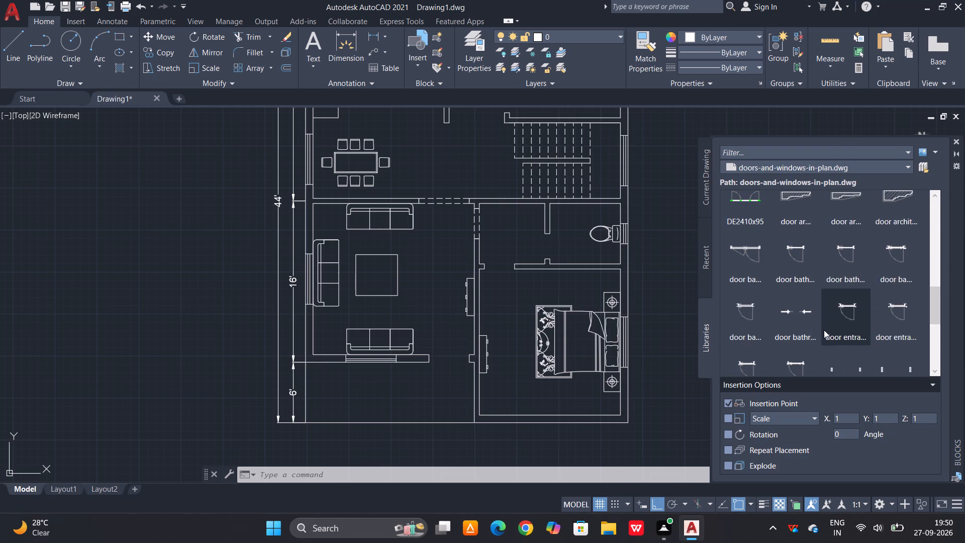
scroll(822, 330, "down", 9)
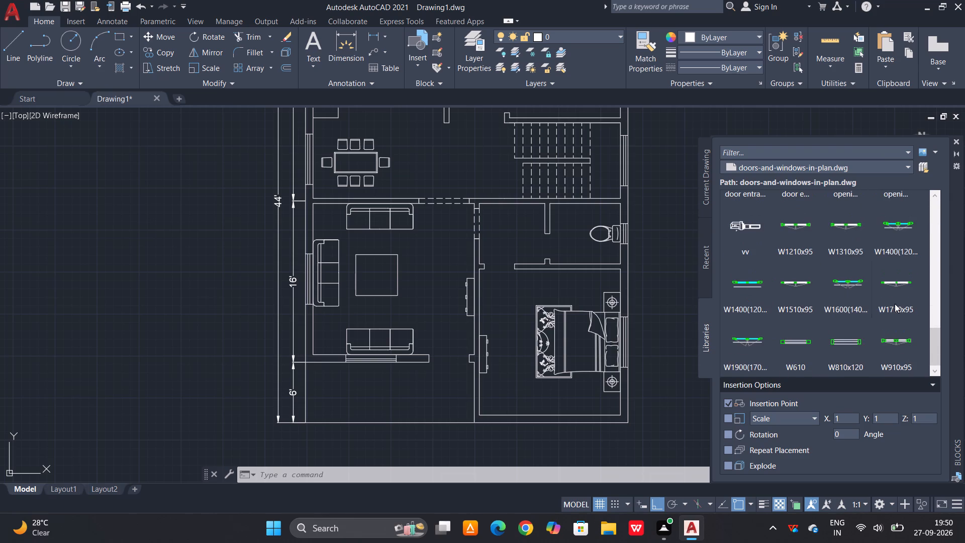
scroll(896, 304, "down", 3)
scroll(917, 298, "up", 4)
scroll(948, 256, "up", 19)
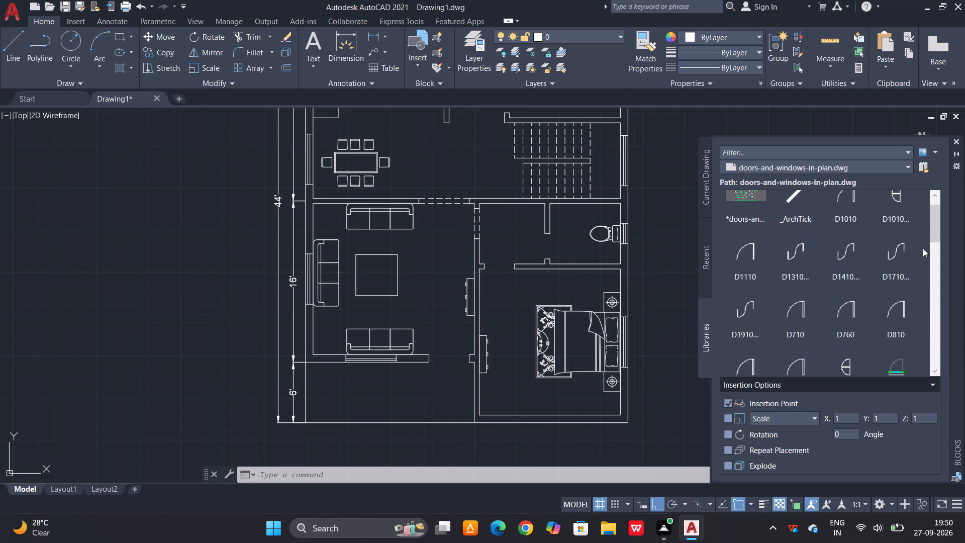
scroll(923, 248, "up", 1)
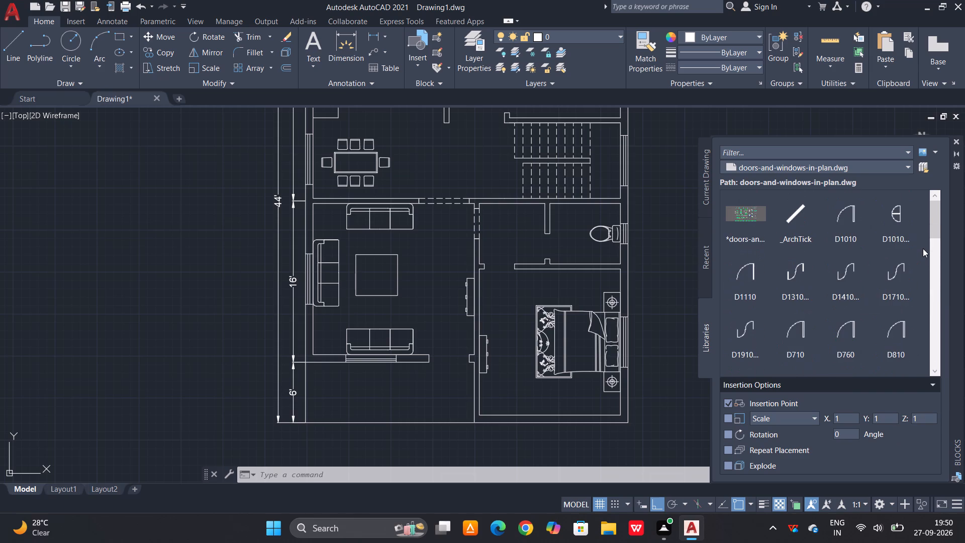
scroll(923, 248, "up", 2)
scroll(923, 248, "down", 6)
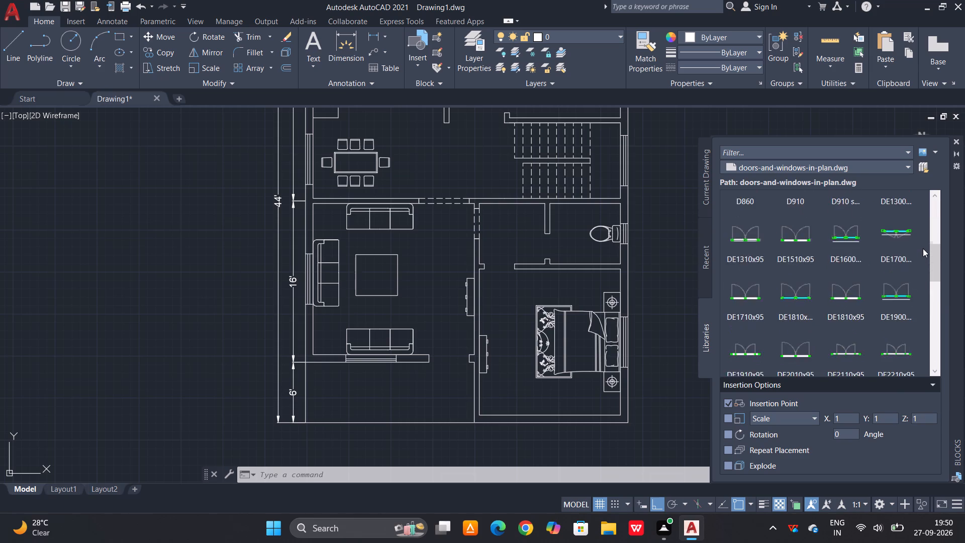
scroll(923, 248, "down", 3)
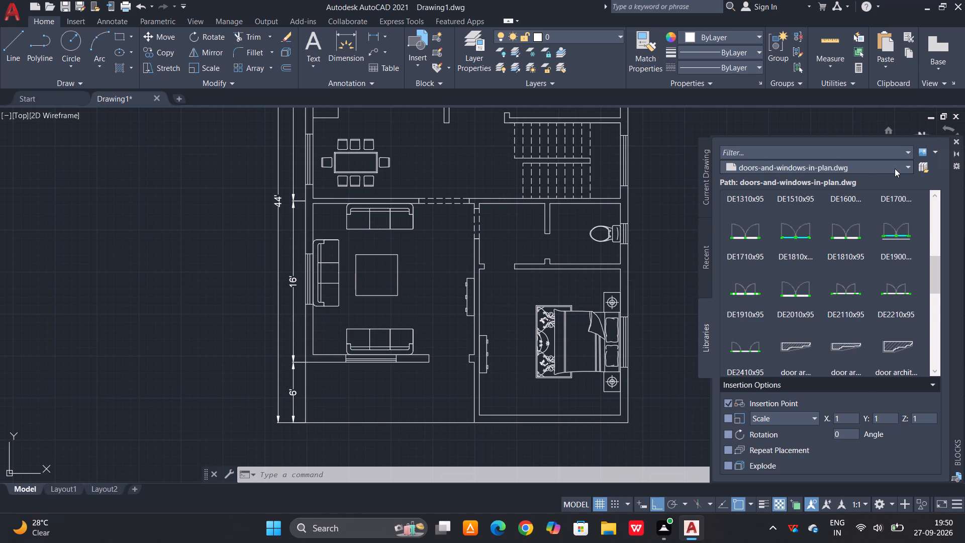
Place the Door - Metric block from the Architectural tool palette in the empty space outside the living room's window wall.
key("ctrl+3")
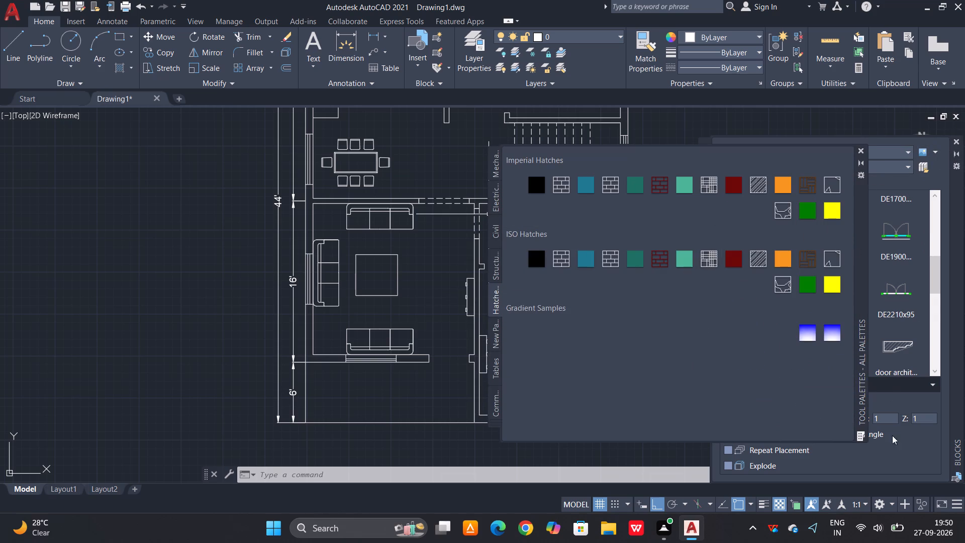
left_click(862, 174)
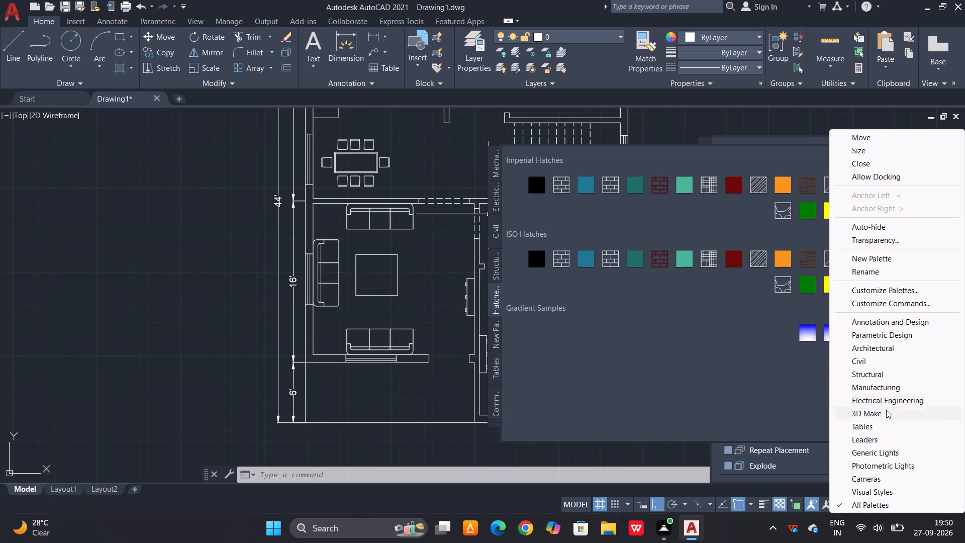
left_click(868, 348)
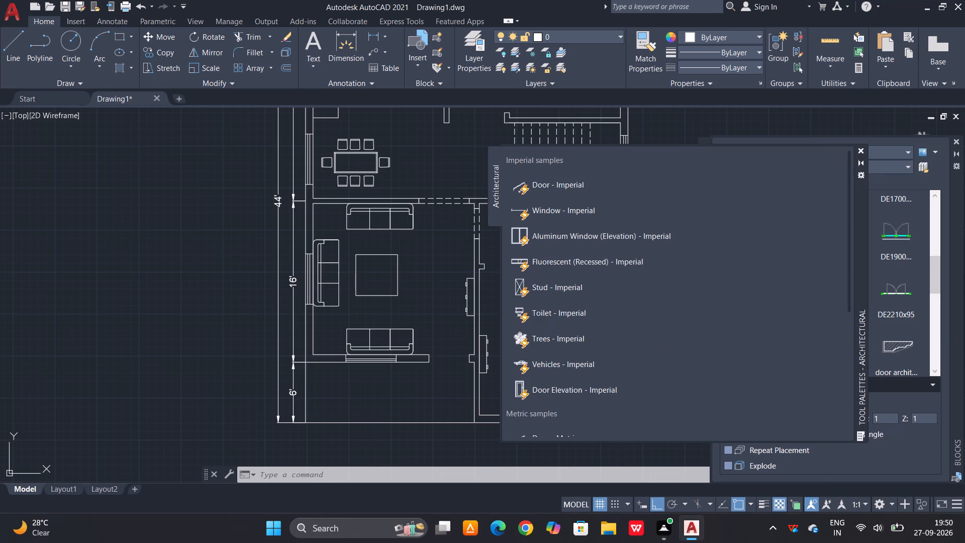
scroll(569, 267, "down", 2)
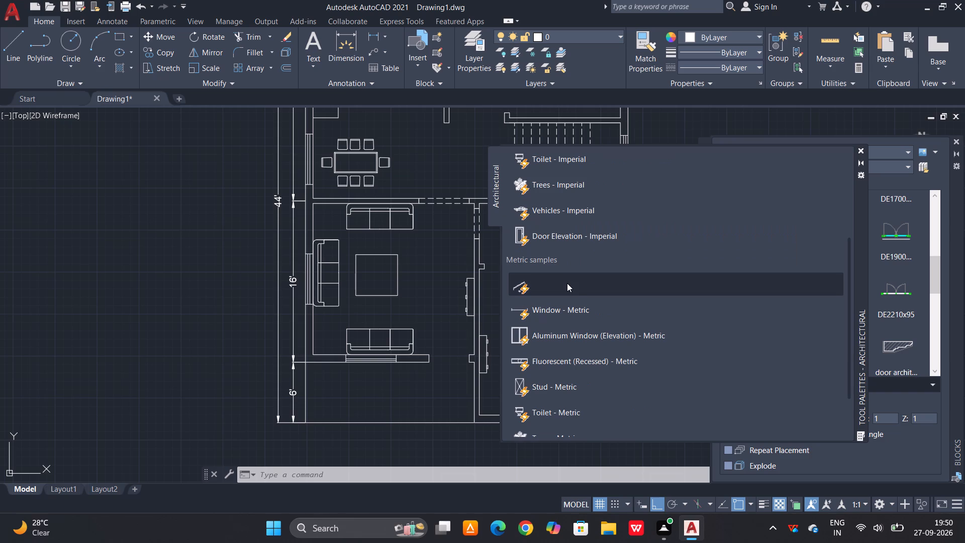
scroll(564, 286, "down", 1)
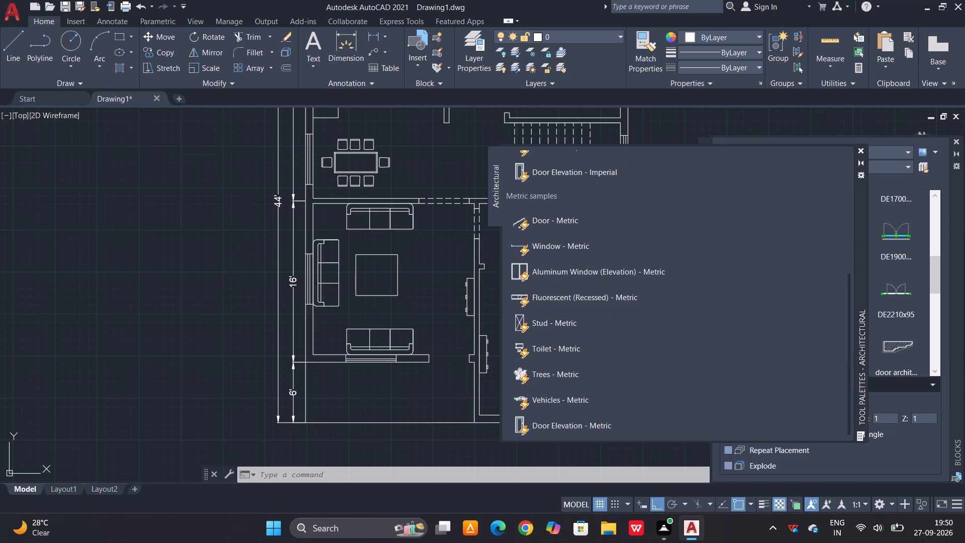
left_click_drag(567, 219, 179, 255)
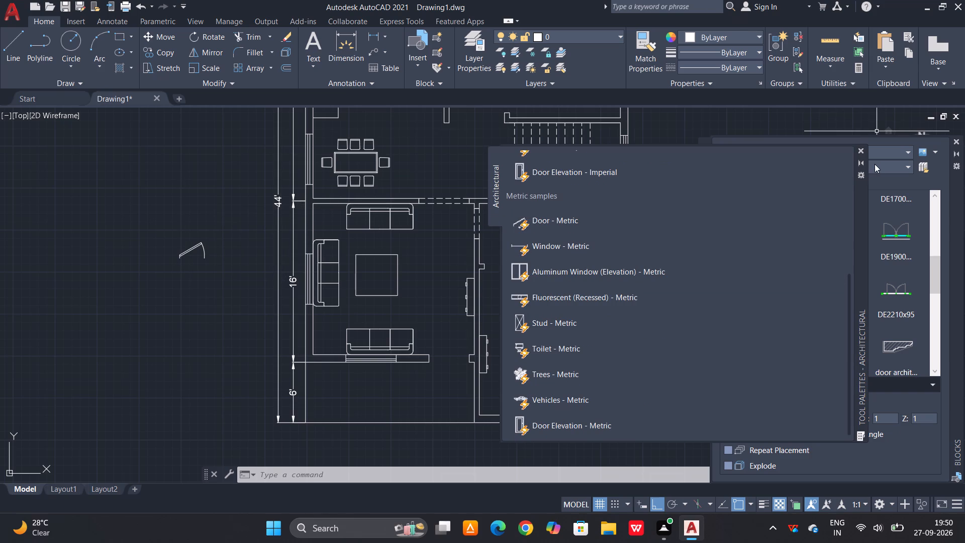
Place the Door - Imperial block in the empty space above the metric door and close the tool palettes.
scroll(658, 256, "up", 3)
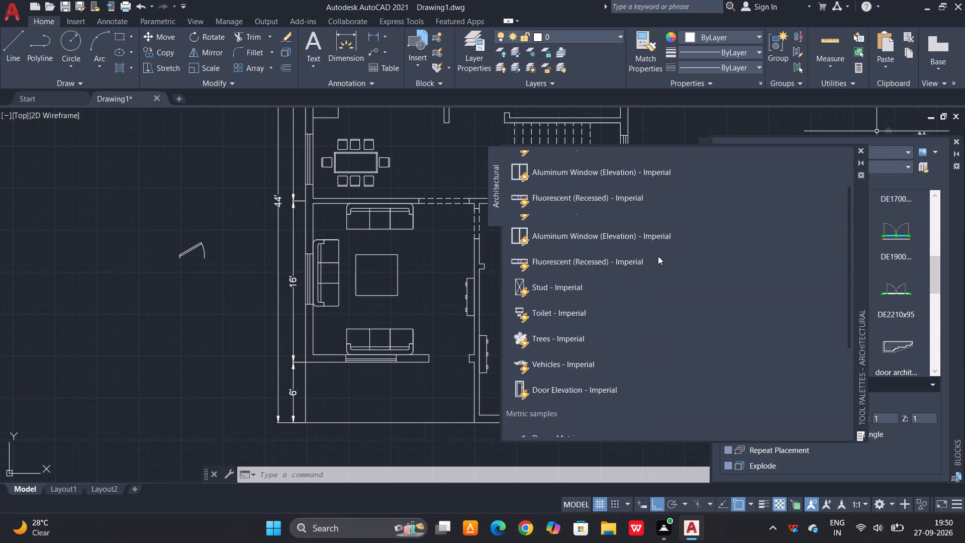
scroll(655, 255, "up", 2)
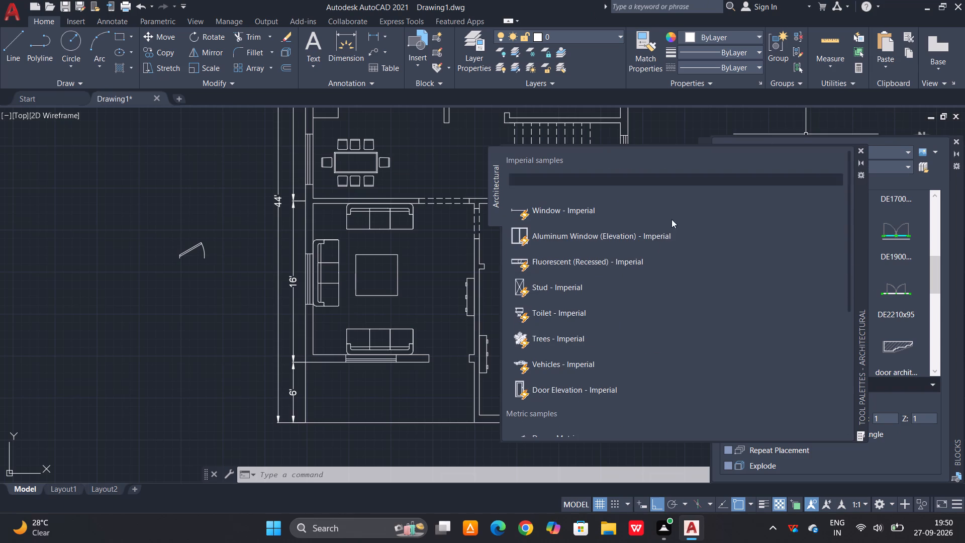
left_click_drag(524, 182, 154, 186)
left_click(864, 148)
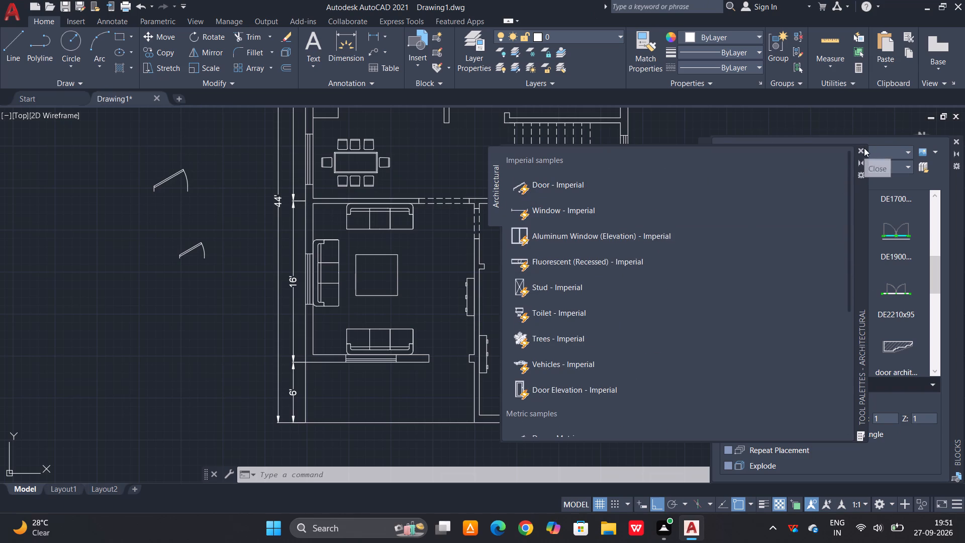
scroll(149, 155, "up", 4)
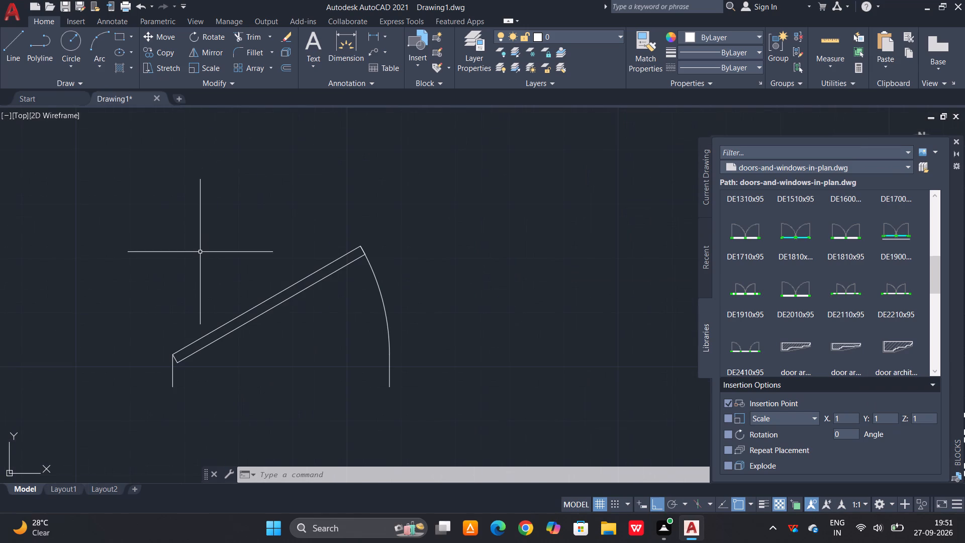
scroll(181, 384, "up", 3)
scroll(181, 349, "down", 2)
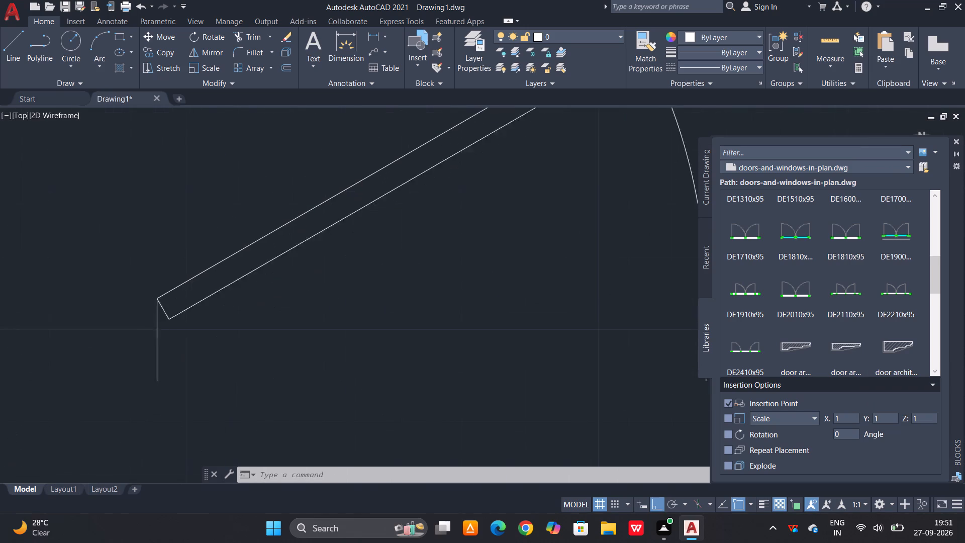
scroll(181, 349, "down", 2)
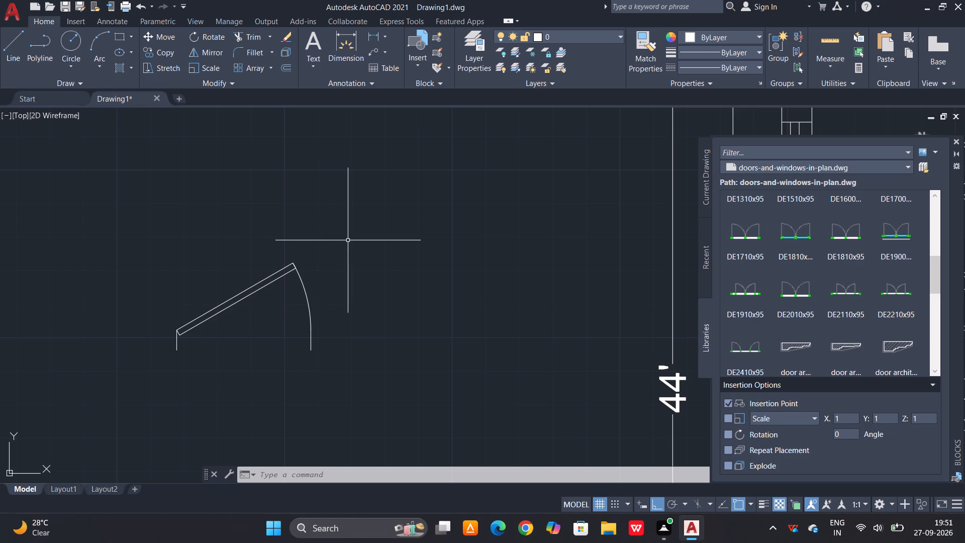
Mirror the upper door outside the living room's window wall across a horizontal line below it, keeping the original.
scroll(340, 242, "down", 1)
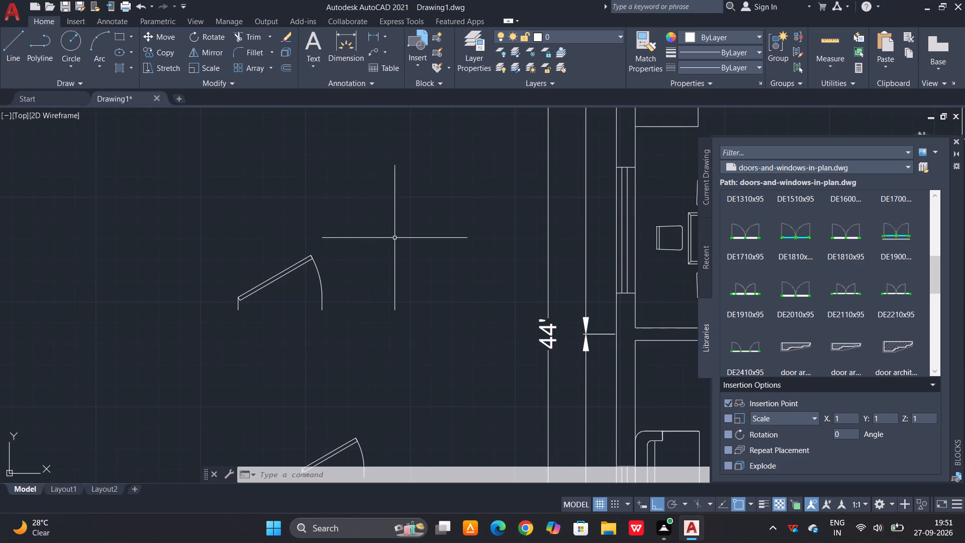
left_click_drag(377, 239, 358, 247)
left_click(212, 327)
type("mi")
key("space")
left_click(225, 350)
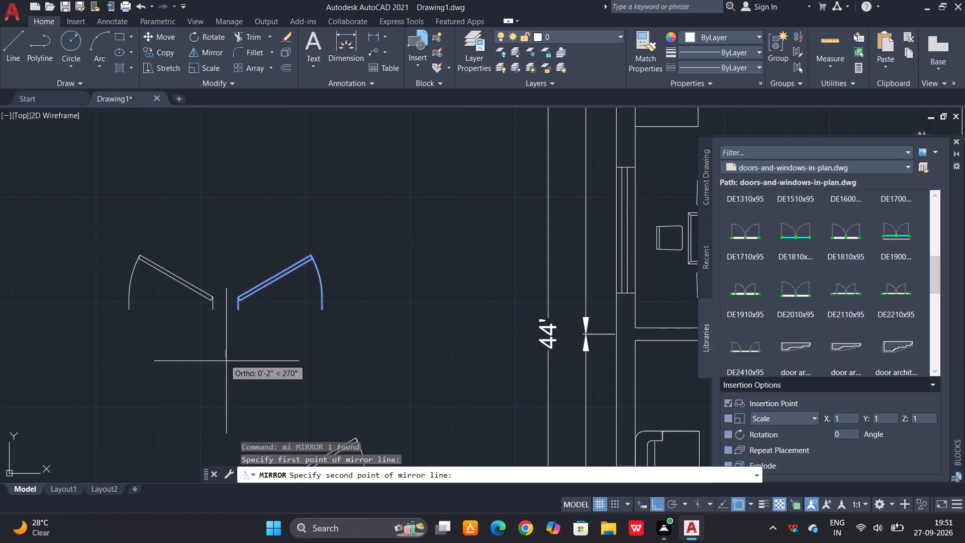
left_click(310, 388)
scroll(340, 321, "down", 1)
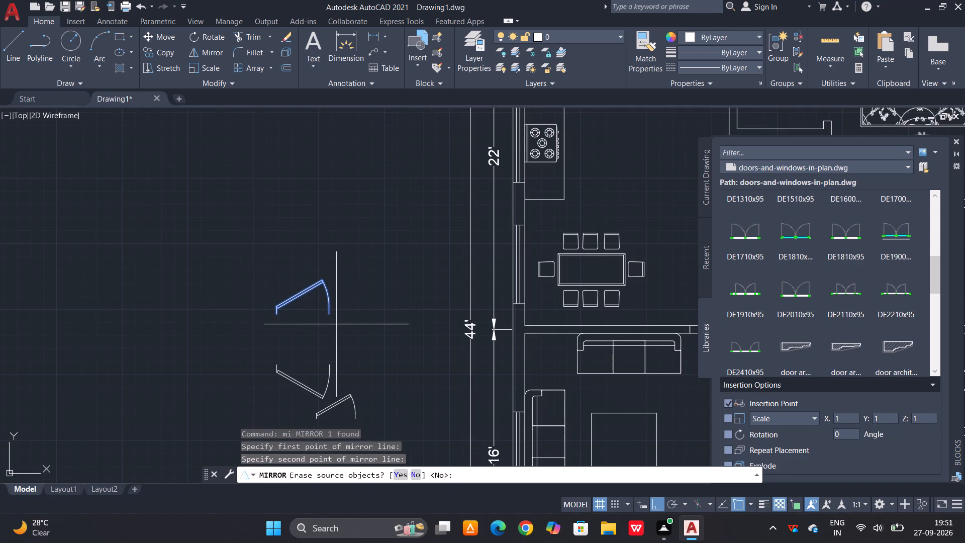
key("space")
Move the mirrored door by its hinge-side corner onto the wall stub at the lower bedroom's doorway beside the toilet area.
left_click(299, 376)
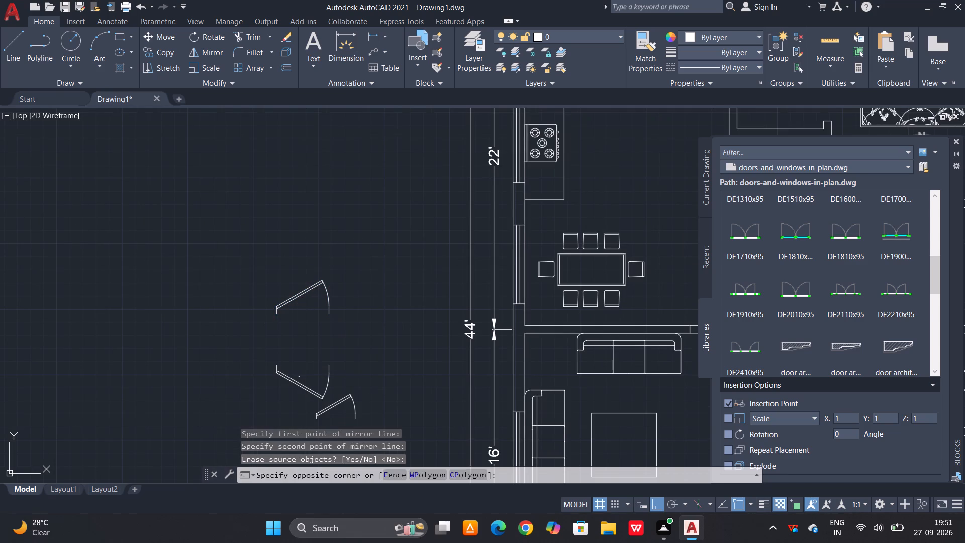
left_click(266, 394)
key("m")
key("space")
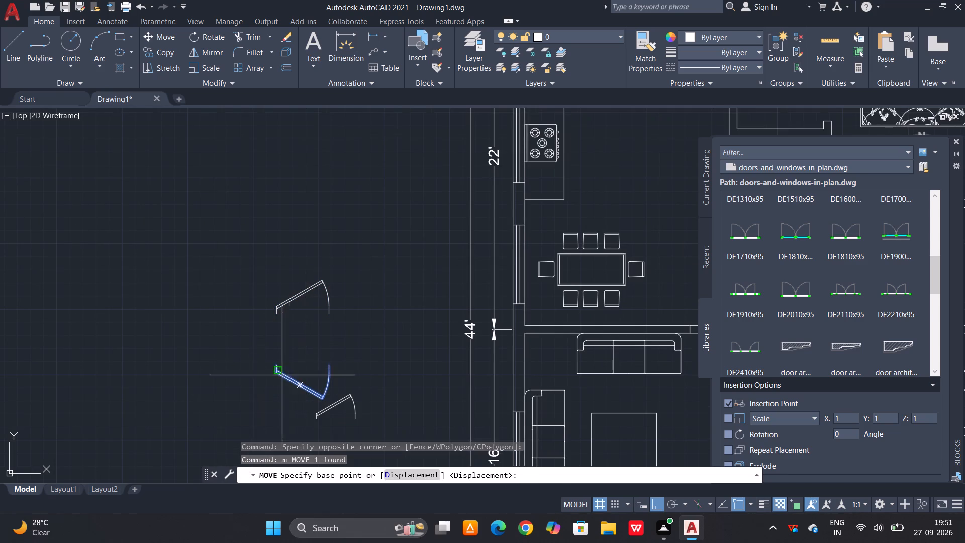
scroll(282, 375, "up", 3)
left_click(254, 335)
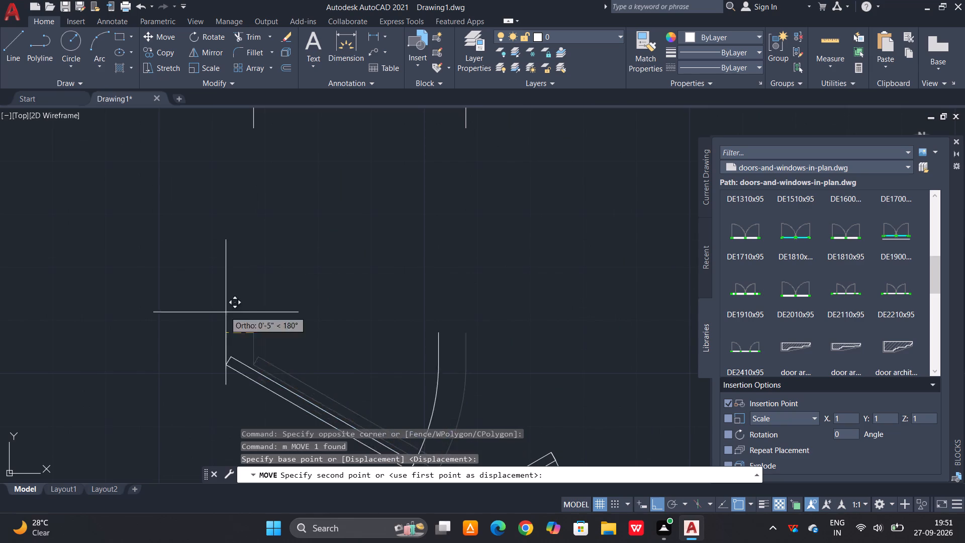
scroll(225, 311, "down", 6)
scroll(300, 360, "up", 3)
scroll(565, 212, "up", 1)
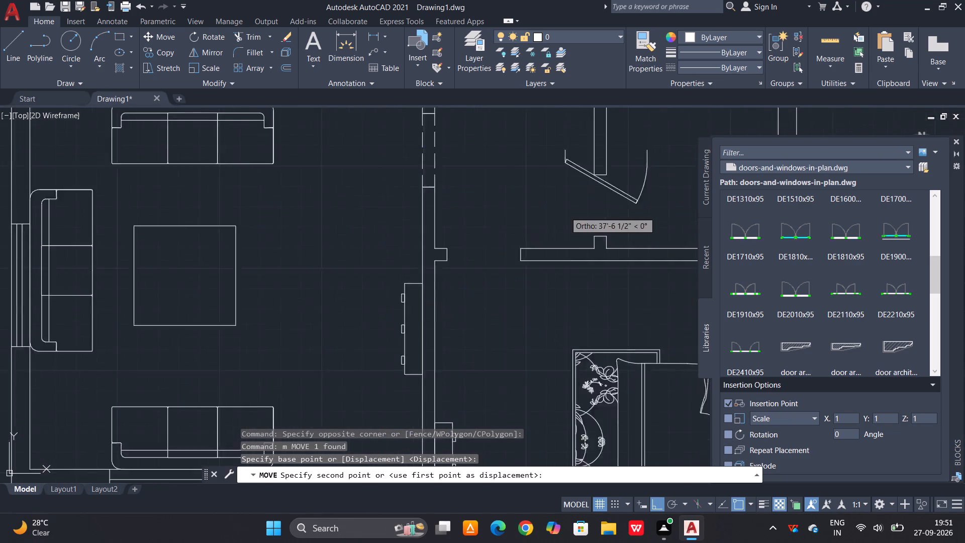
scroll(565, 212, "up", 1)
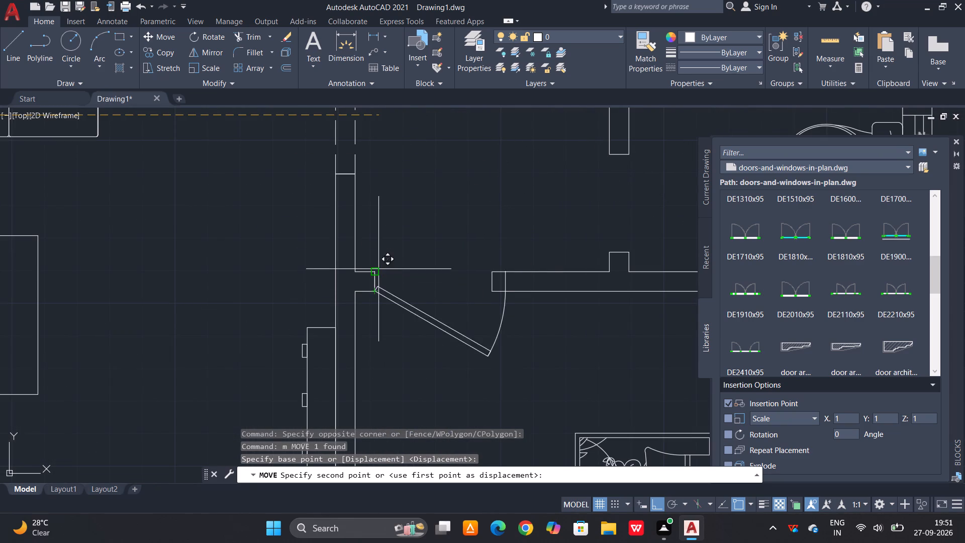
left_click(376, 274)
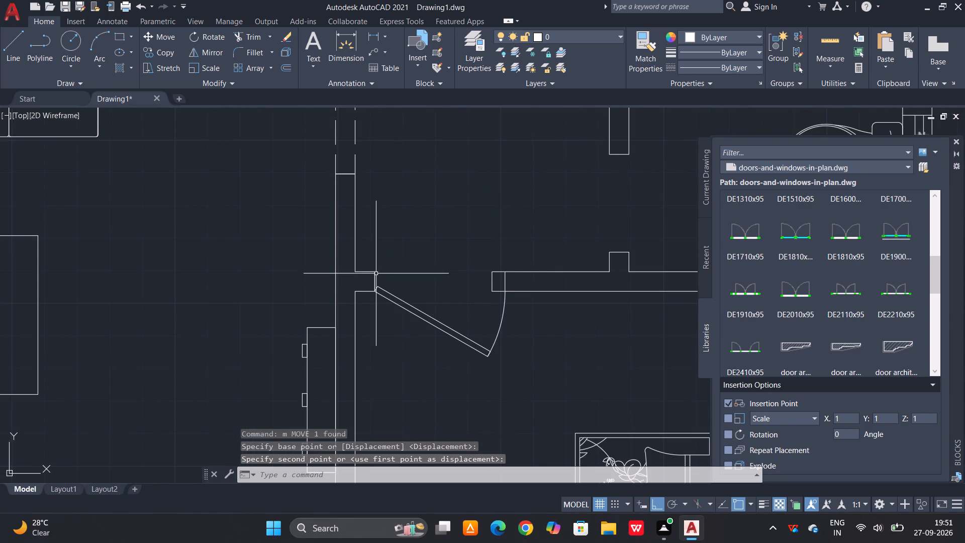
Scale the lower bedroom door down about its hinge-side corner so it fits the doorway's width.
scroll(381, 311, "up", 1)
left_click(402, 301)
type("sc")
key("space")
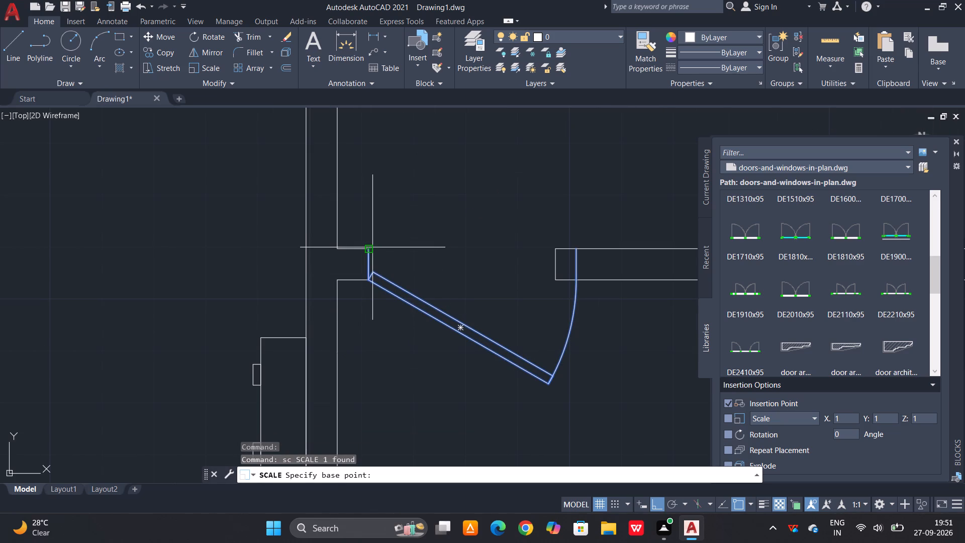
left_click(370, 249)
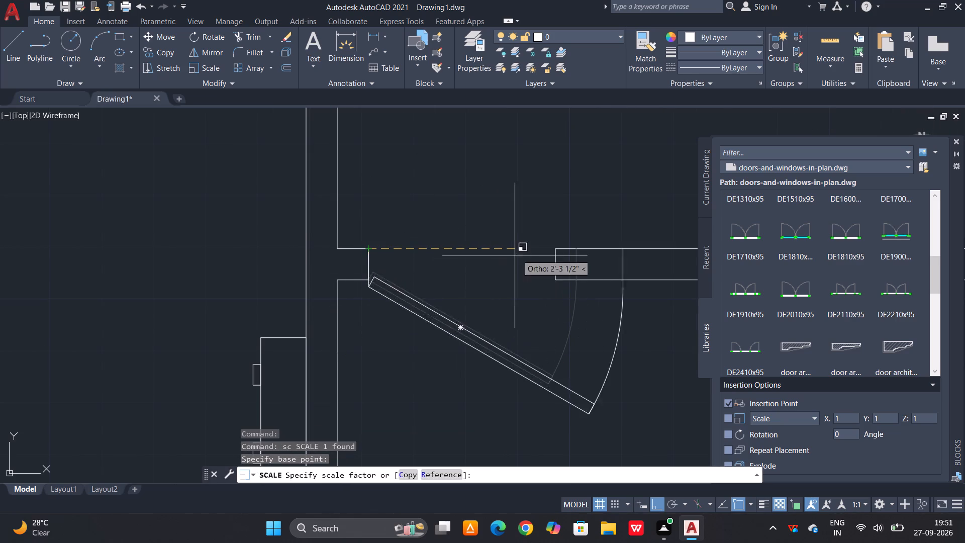
left_click(476, 274)
scroll(522, 297, "up", 3)
scroll(566, 234, "down", 2)
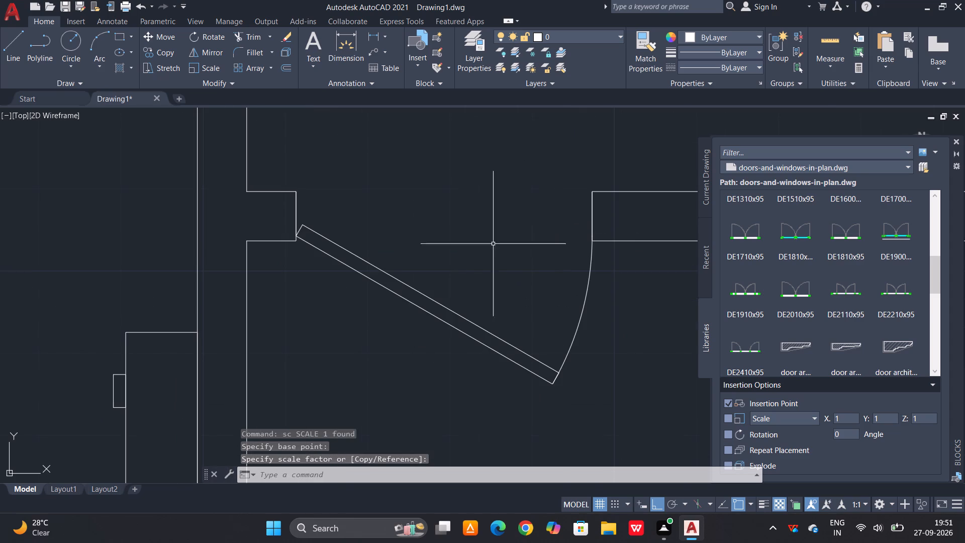
Copy the lower bedroom door into the empty space outside the outer wall near the toilet and staircase.
left_click(454, 262)
left_click(307, 368)
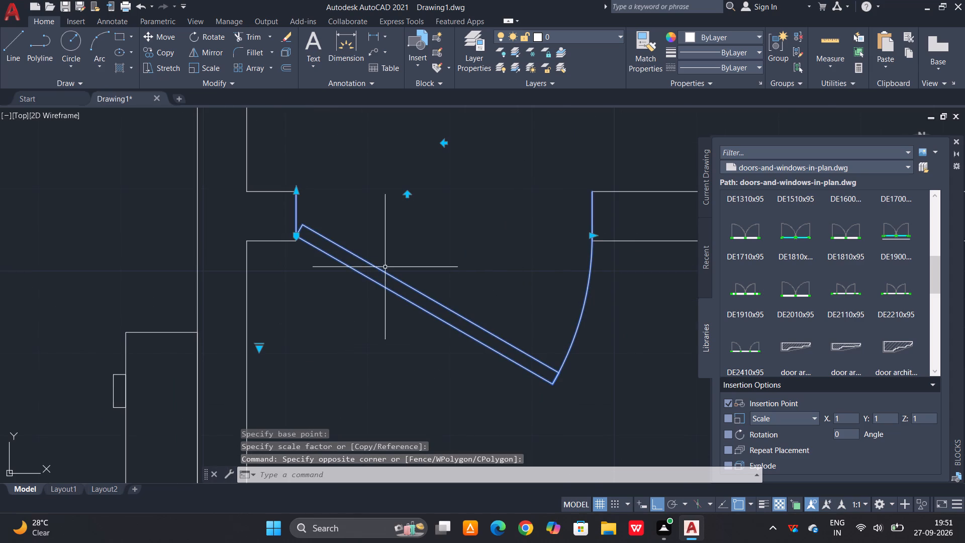
scroll(390, 256, "down", 1)
type("co")
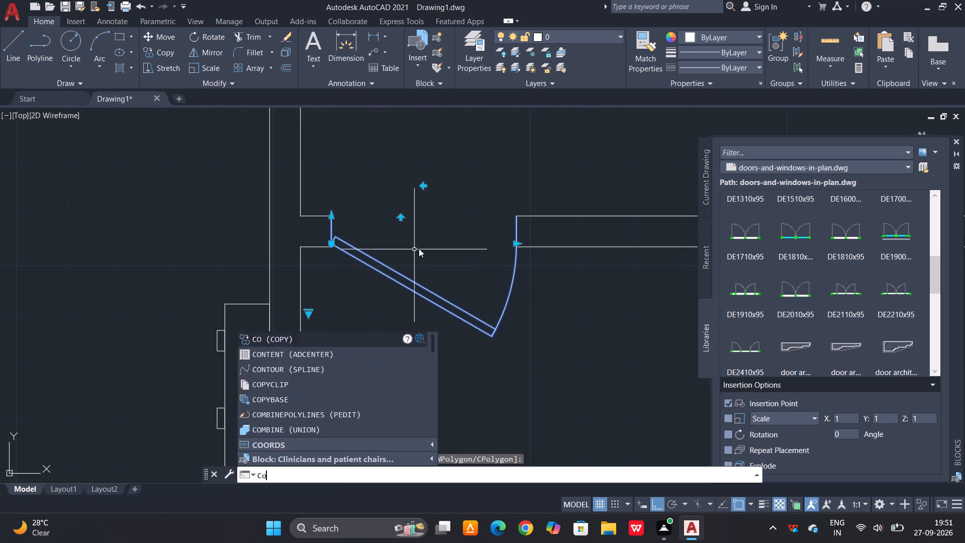
key("space")
left_click(406, 290)
scroll(404, 292, "down", 3)
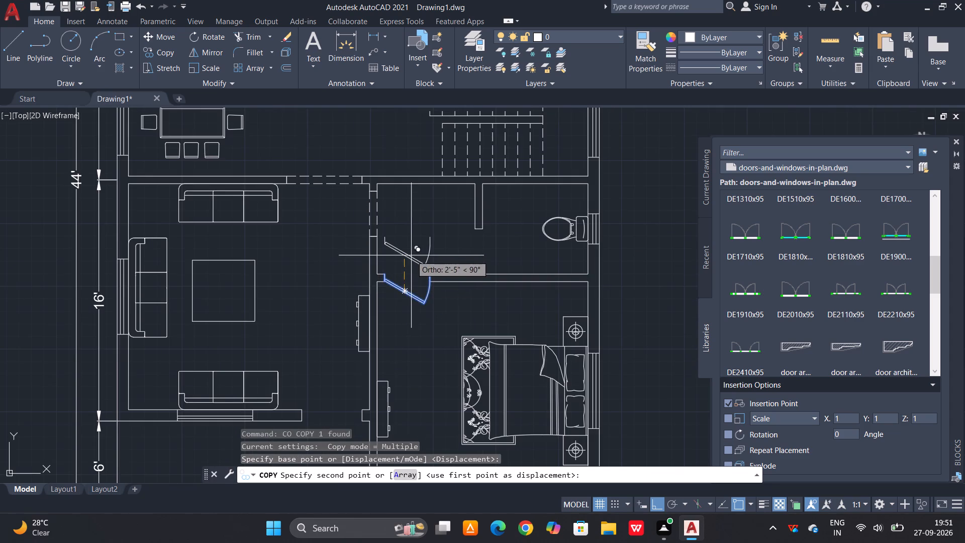
scroll(411, 251, "down", 2)
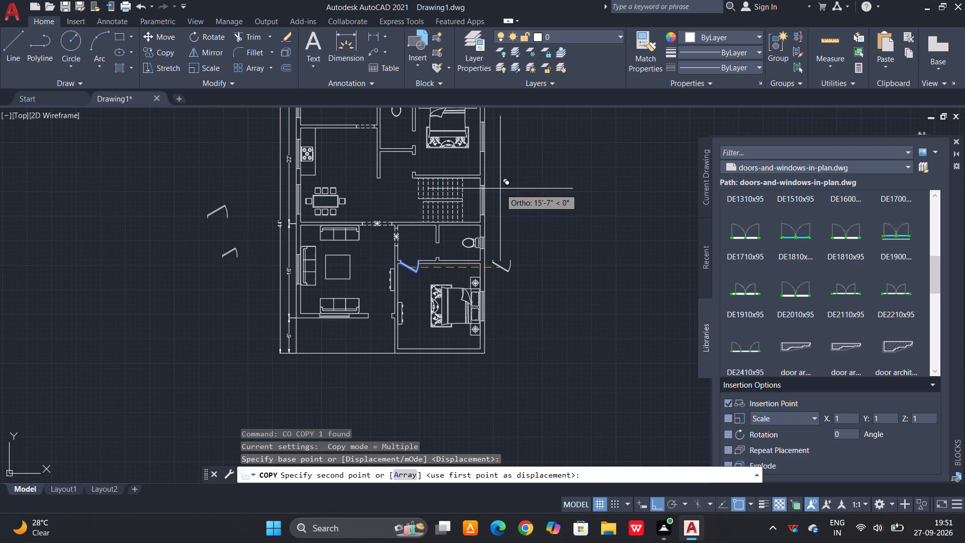
key("F8")
left_click(518, 221)
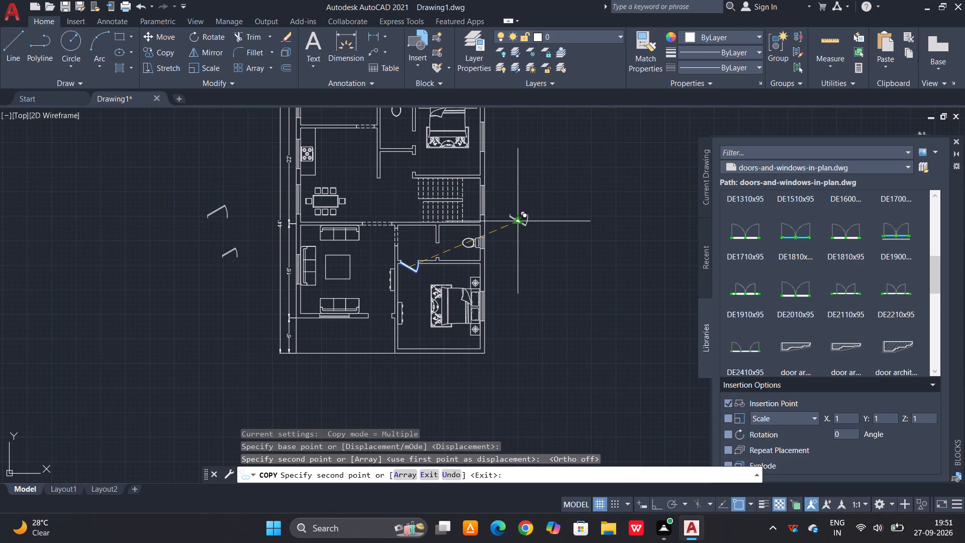
scroll(520, 222, "up", 3)
key("Escape")
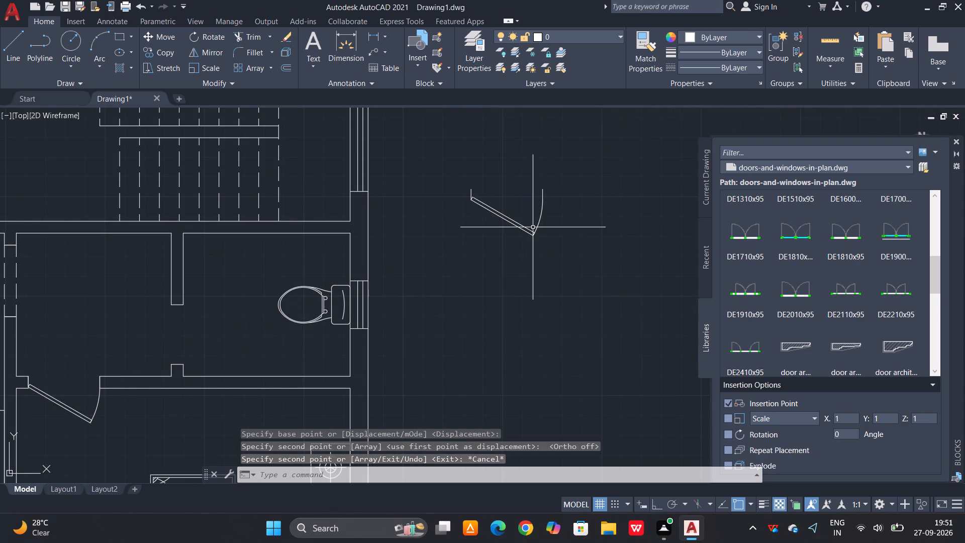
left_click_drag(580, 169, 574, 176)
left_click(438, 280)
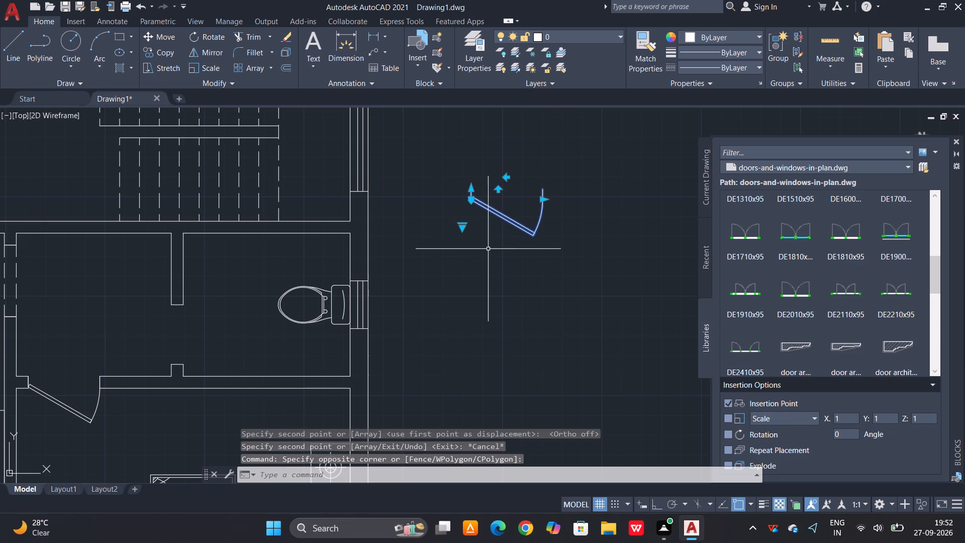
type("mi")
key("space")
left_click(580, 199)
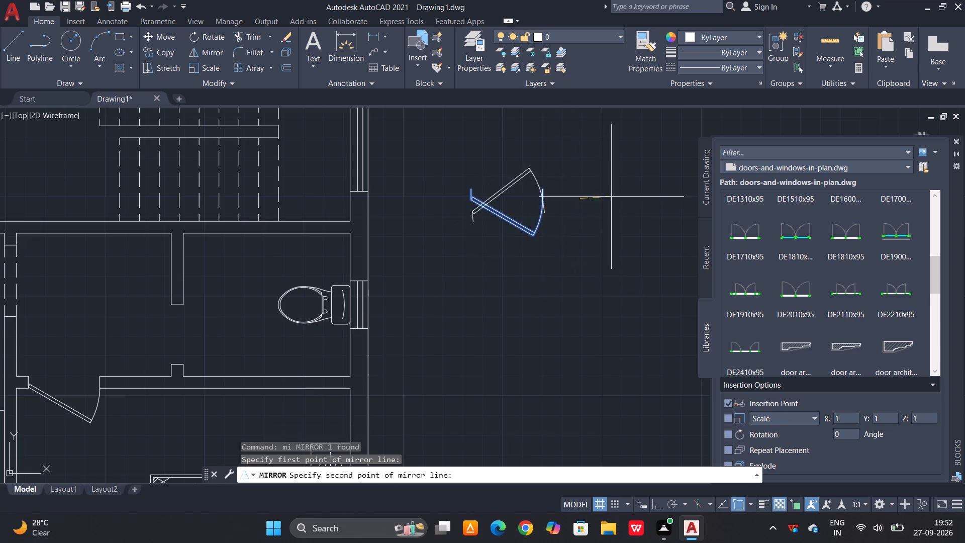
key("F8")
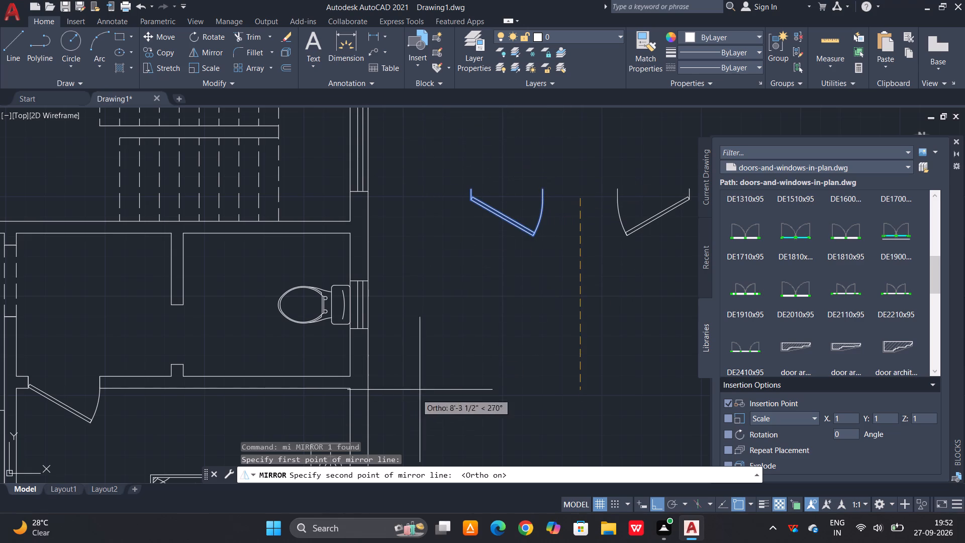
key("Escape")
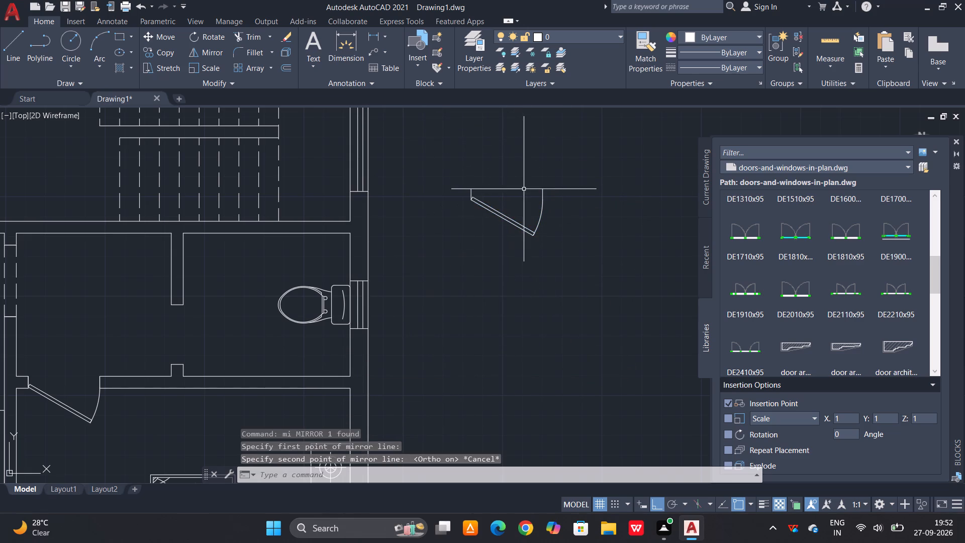
Rotate the copied door outside the house by 90° counterclockwise.
left_click_drag(527, 179, 511, 191)
left_click(449, 239)
type("ro")
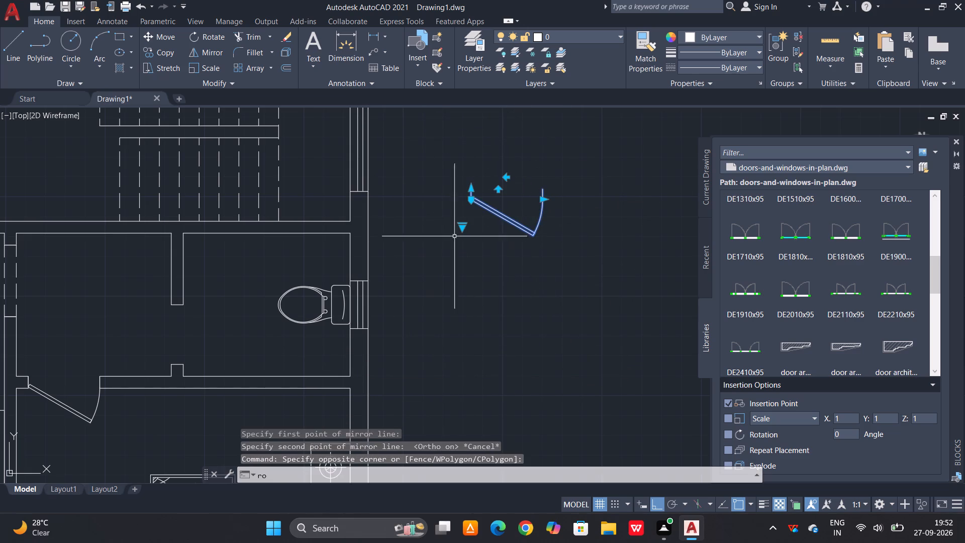
key("space")
left_click(487, 197)
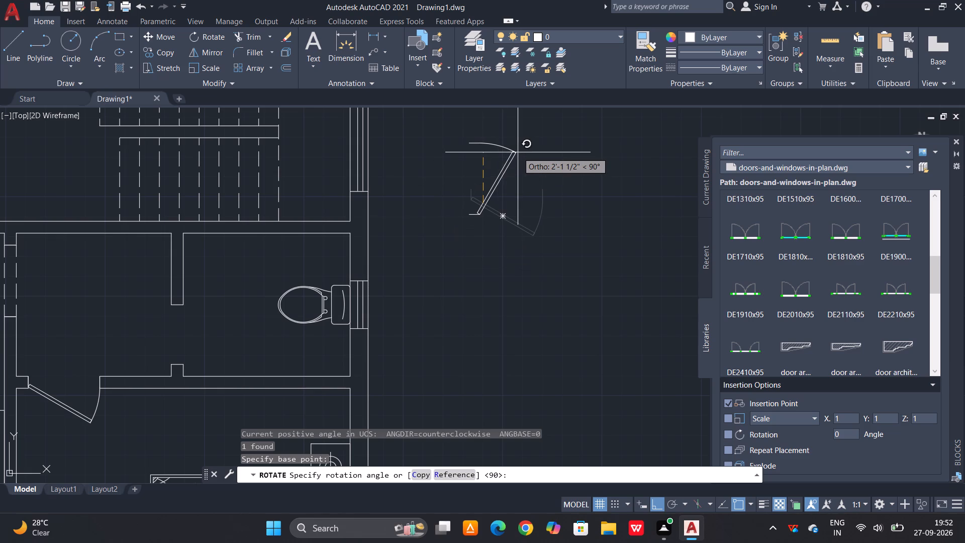
left_click(518, 152)
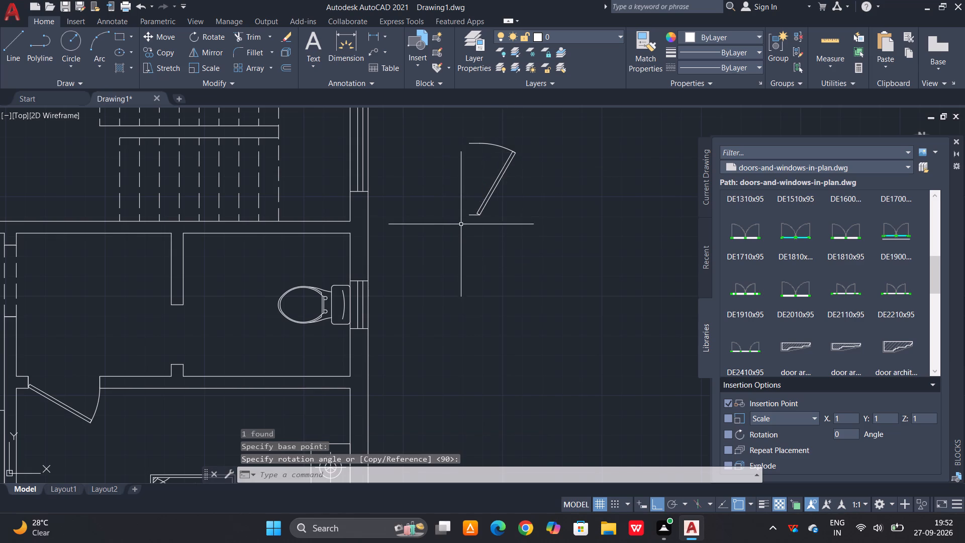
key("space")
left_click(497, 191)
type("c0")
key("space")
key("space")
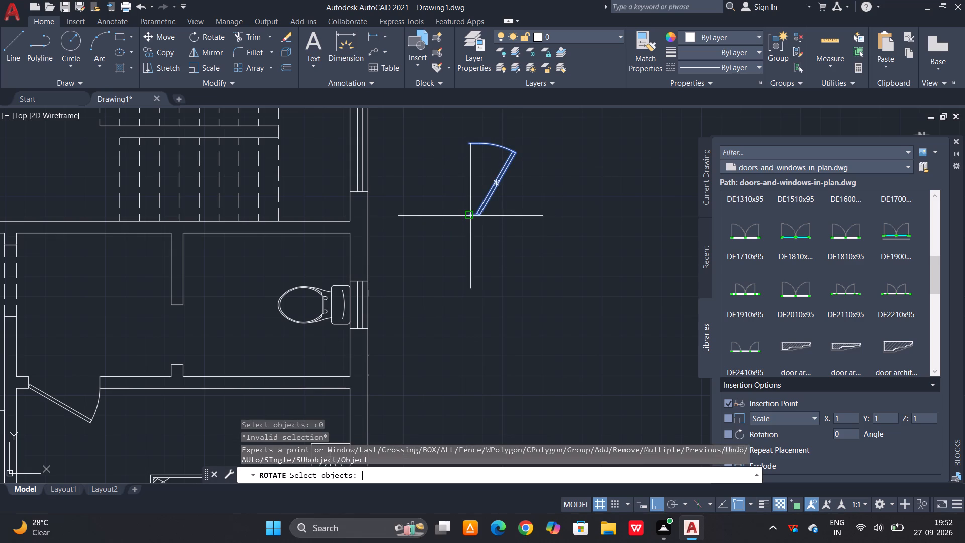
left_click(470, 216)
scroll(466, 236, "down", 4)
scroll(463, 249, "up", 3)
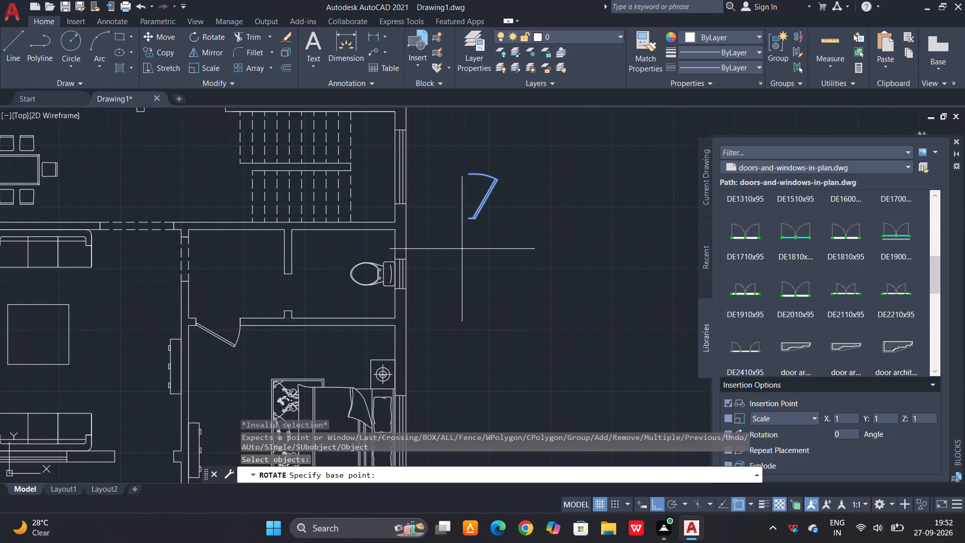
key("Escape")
Copy the rotated door by its hinge-side endpoint onto the wall stub at the upper bedroom's doorway above the staircase.
left_click(476, 217)
type("co")
key("space")
scroll(464, 219, "up", 3)
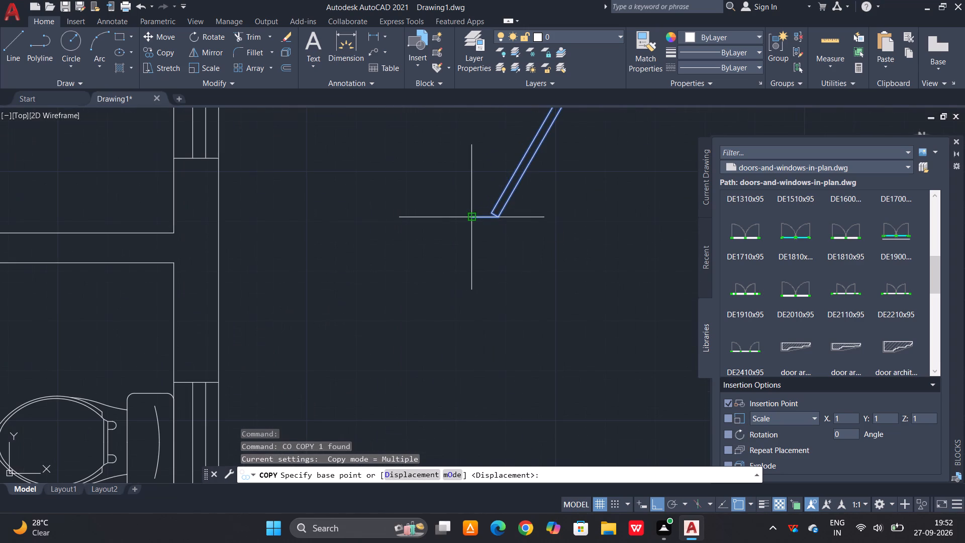
left_click(470, 217)
scroll(455, 273, "down", 5)
scroll(369, 217, "up", 4)
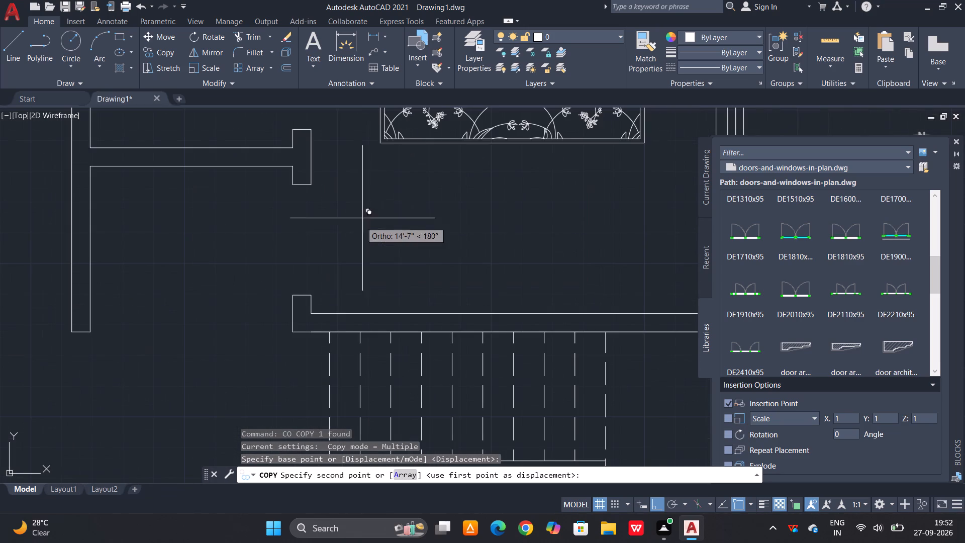
left_click(292, 296)
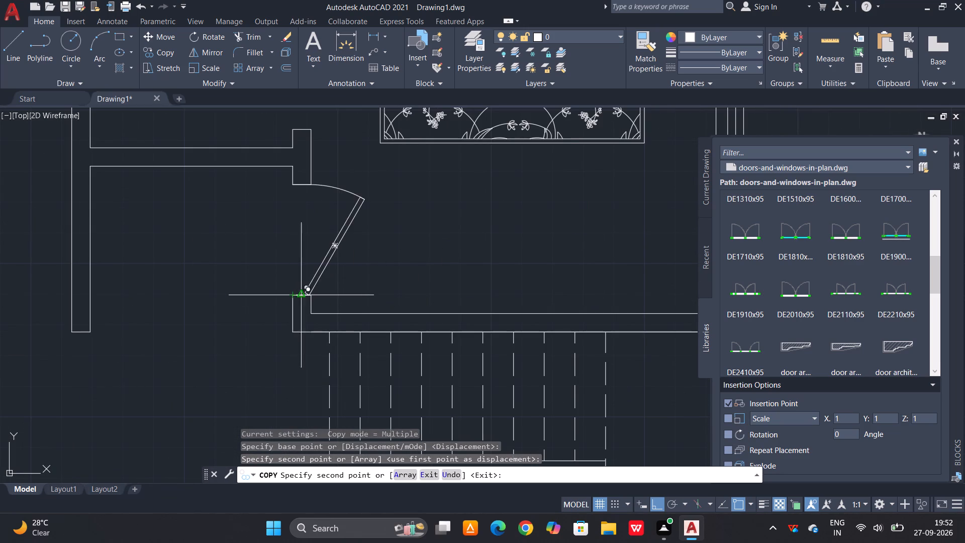
scroll(409, 248, "down", 3)
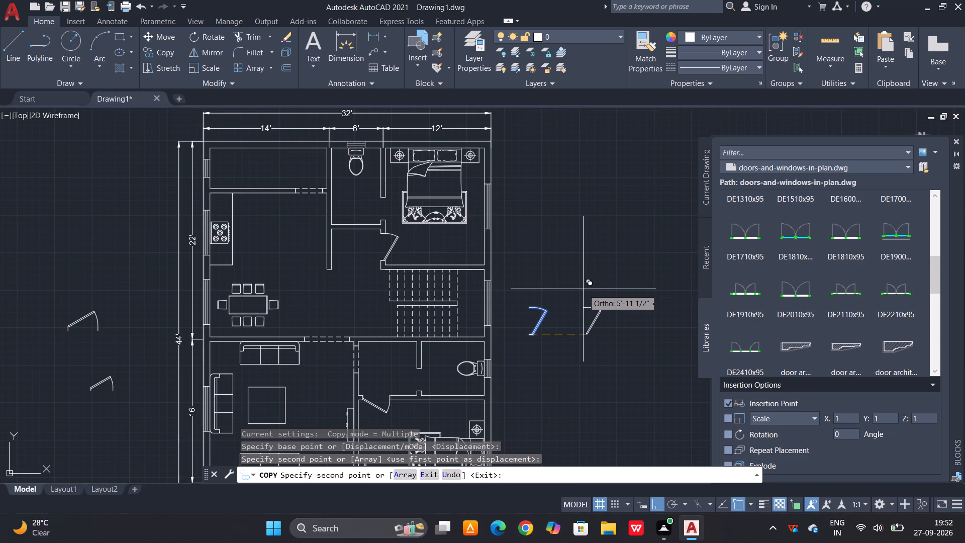
key("Escape")
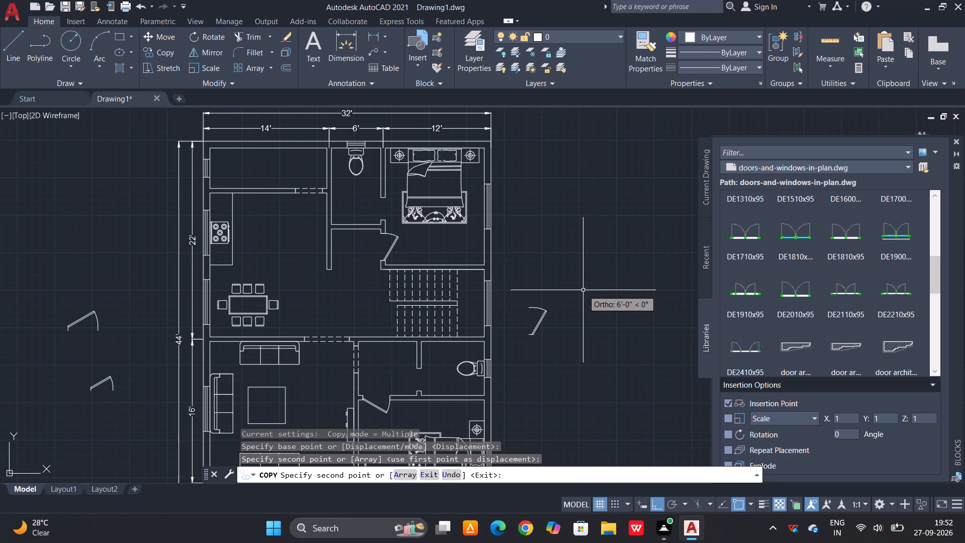
Move the rotated door from outside the house, by its hinge-side endpoint, onto the wall stub at the lower toilet's doorway.
scroll(524, 326, "up", 3)
left_click(596, 238)
left_click(518, 283)
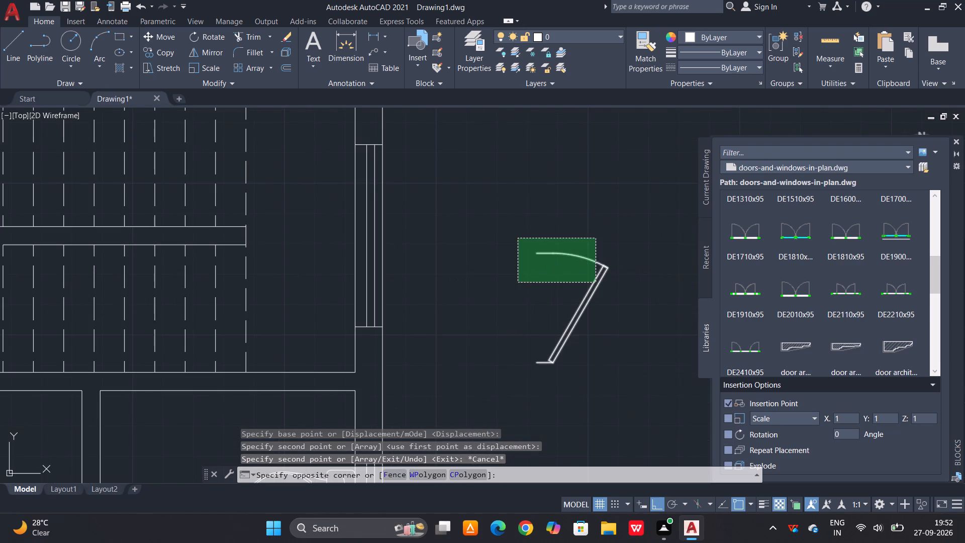
type("m")
key("space")
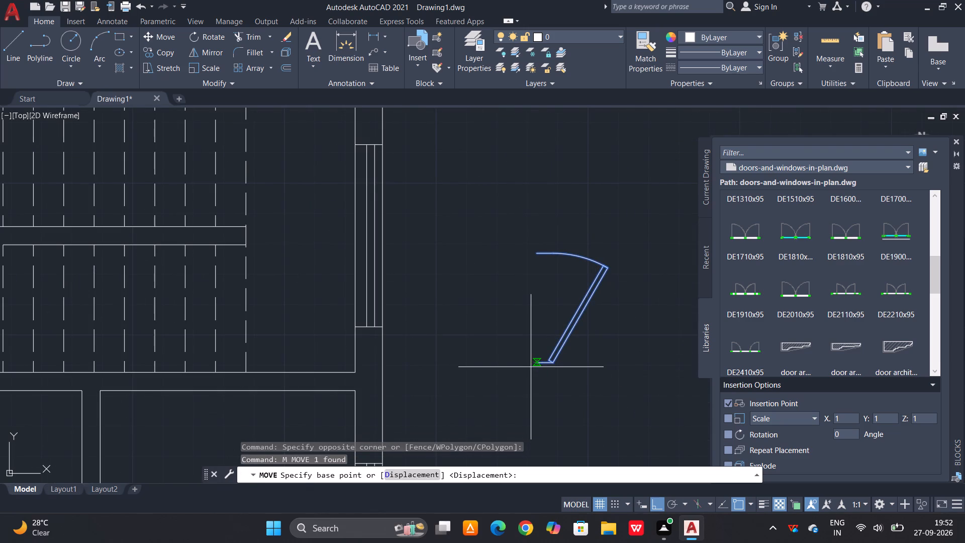
left_click(532, 360)
scroll(536, 293, "down", 3)
scroll(395, 402, "up", 4)
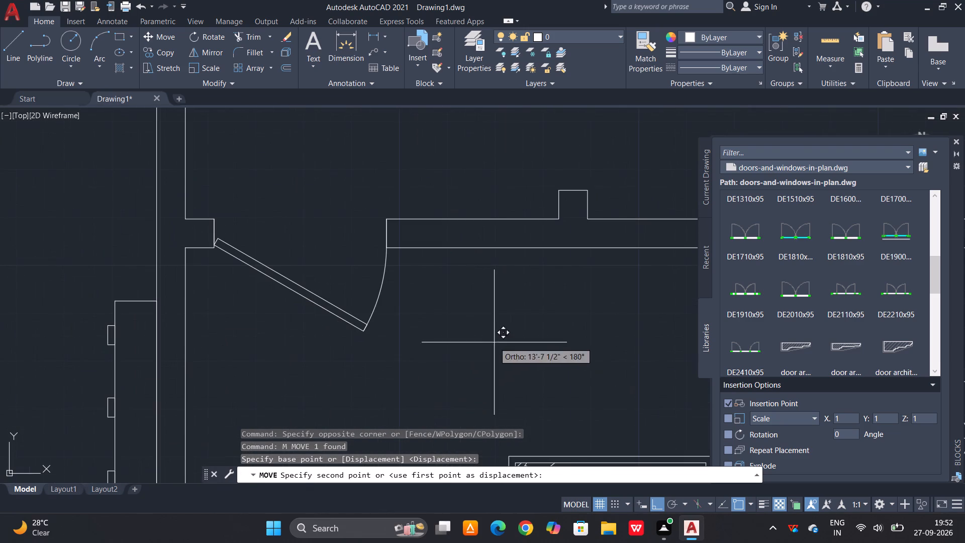
left_click(558, 190)
scroll(502, 265, "down", 3)
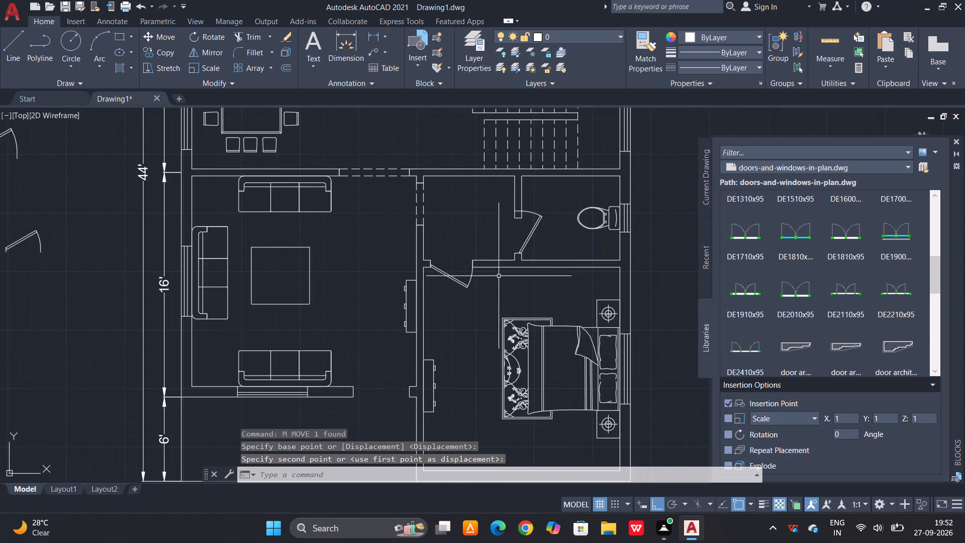
scroll(528, 236, "up", 2)
key("Escape")
Scale the lower toilet door down about its hinge-side corner so it fits the doorway's width.
left_click(516, 235)
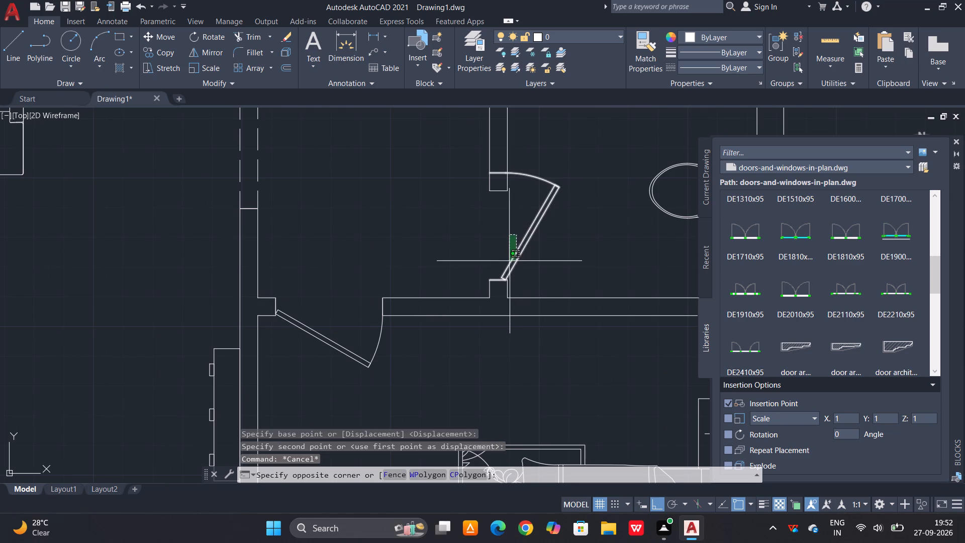
left_click(510, 261)
type("sc")
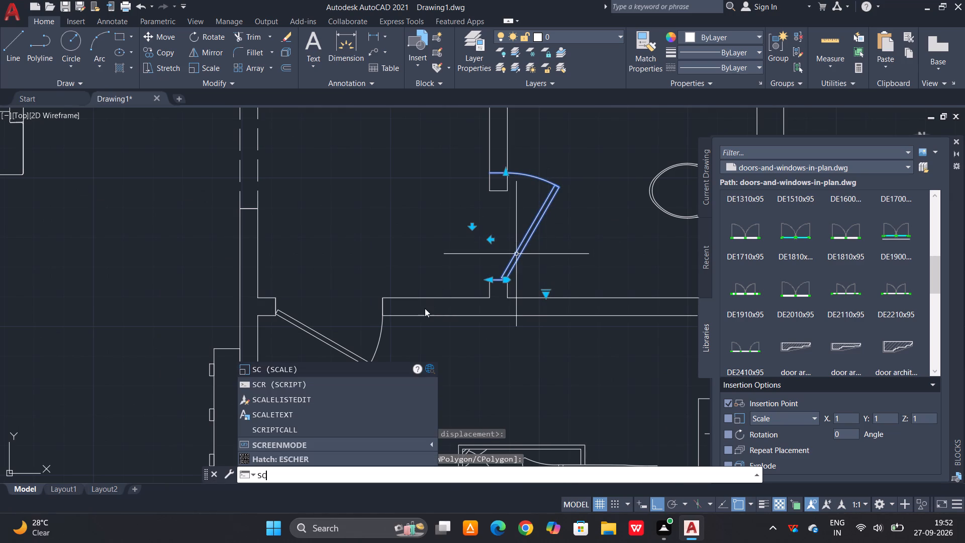
key("space")
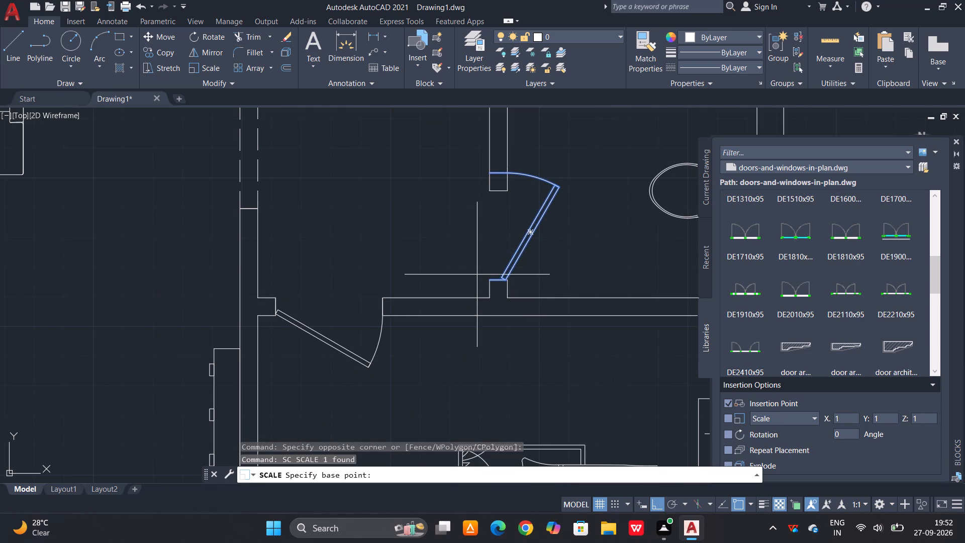
left_click(489, 279)
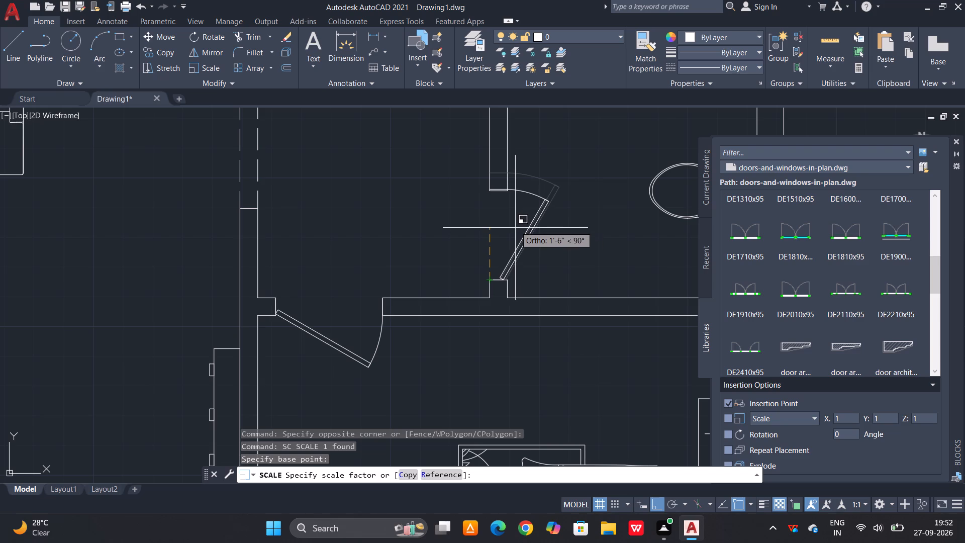
left_click(515, 229)
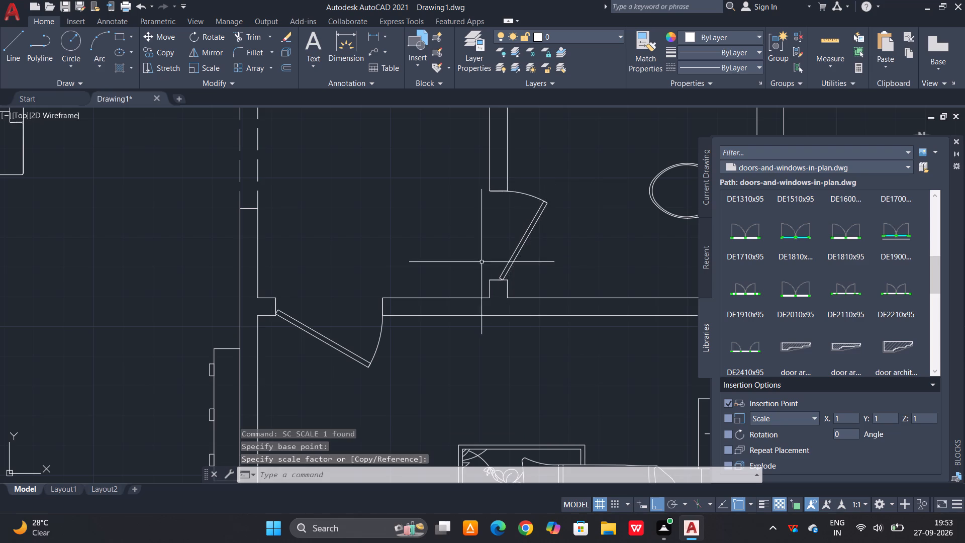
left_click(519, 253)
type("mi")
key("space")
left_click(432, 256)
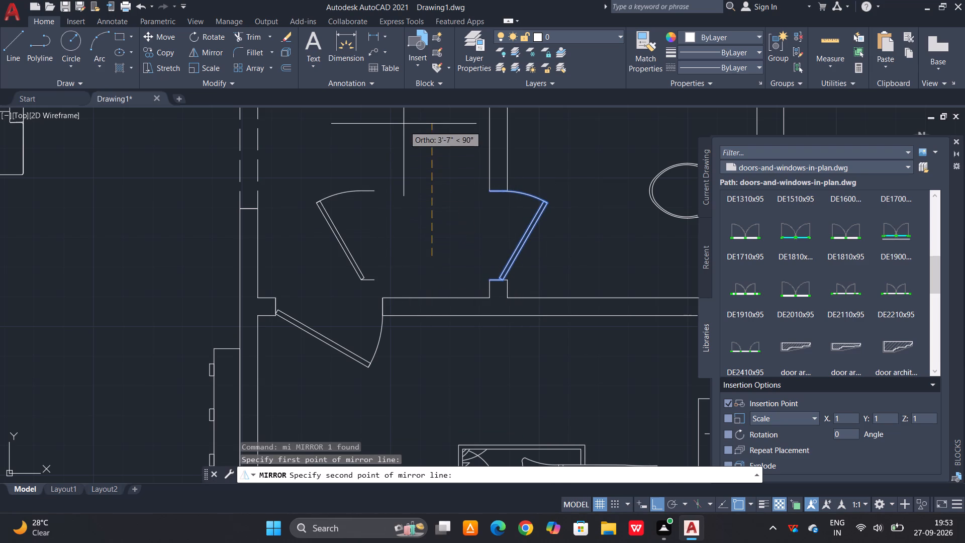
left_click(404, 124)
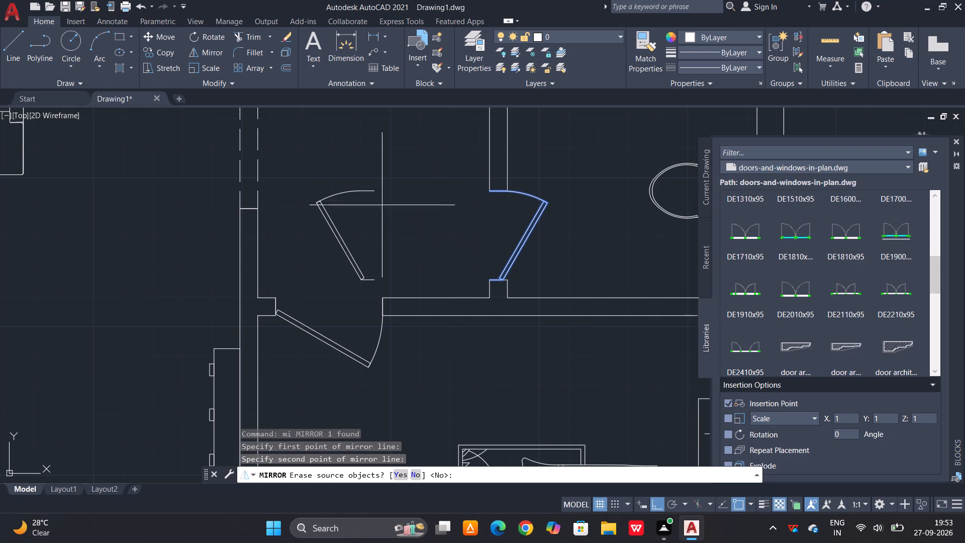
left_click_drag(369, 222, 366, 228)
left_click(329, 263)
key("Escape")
Mirror the lower toilet door across a vertical line in the adjoining space, keeping the original door.
left_click(532, 226)
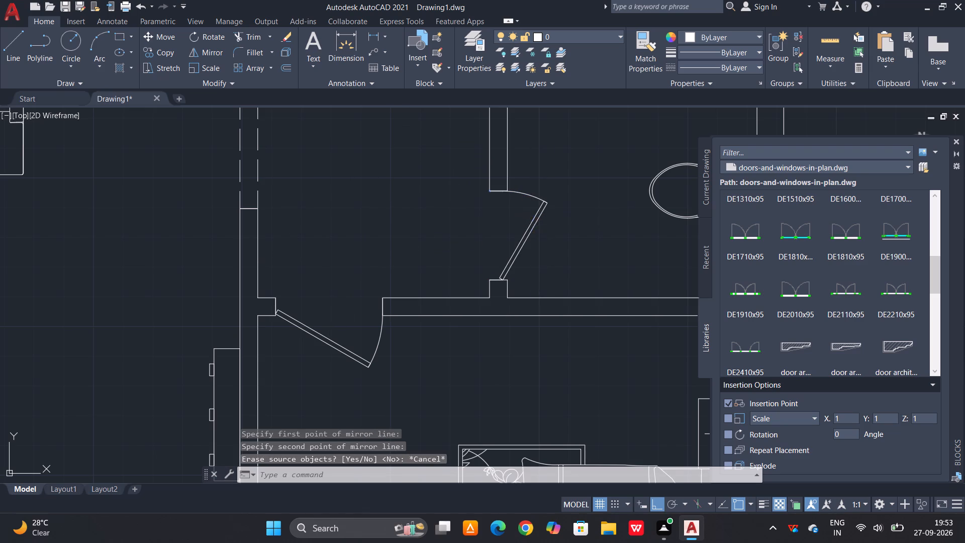
type("mi")
key("space")
left_click(412, 248)
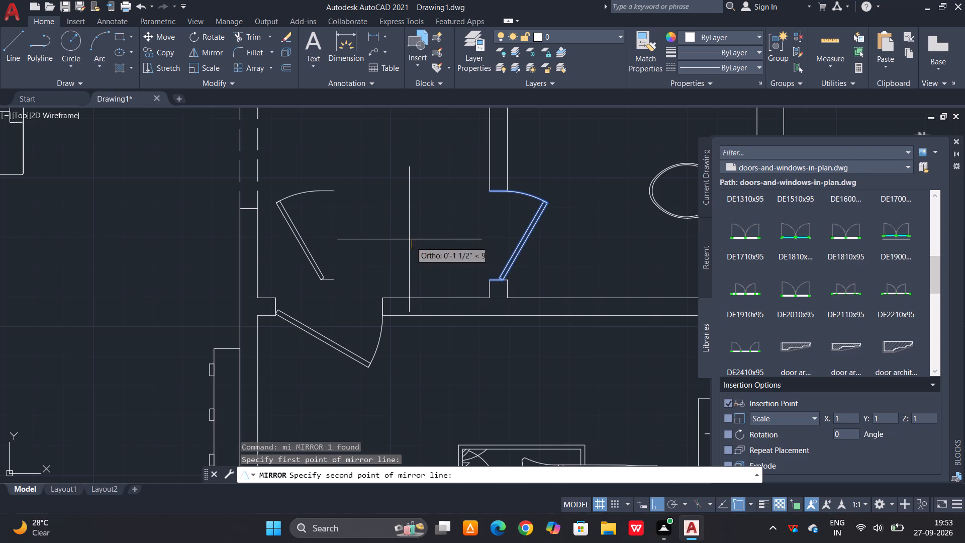
left_click(395, 223)
key("space")
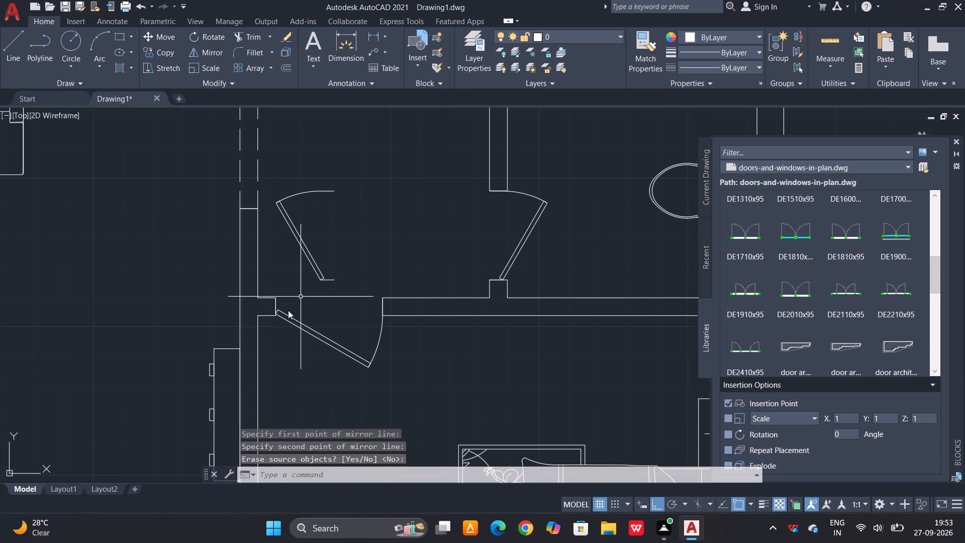
Move the mirrored door by its hinge-side endpoint onto the wall stub's outer corner at the upper toilet's doorway.
left_click(335, 265)
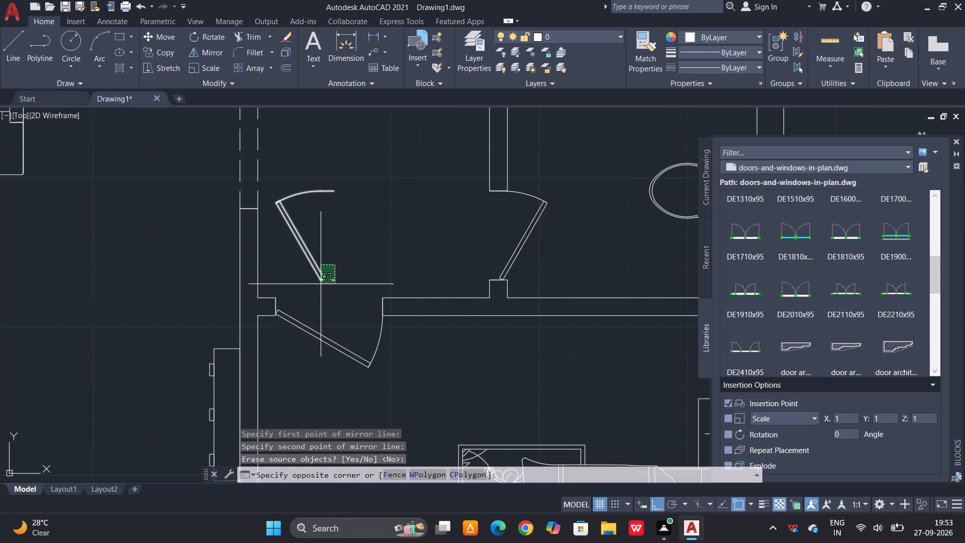
left_click(321, 284)
key("m")
key("space")
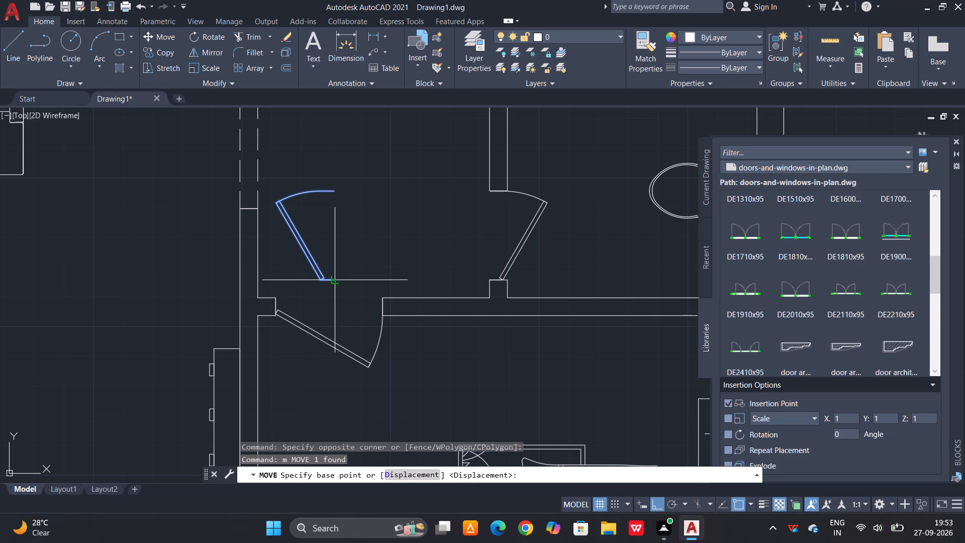
left_click(338, 279)
scroll(347, 300, "down", 4)
scroll(333, 171, "up", 4)
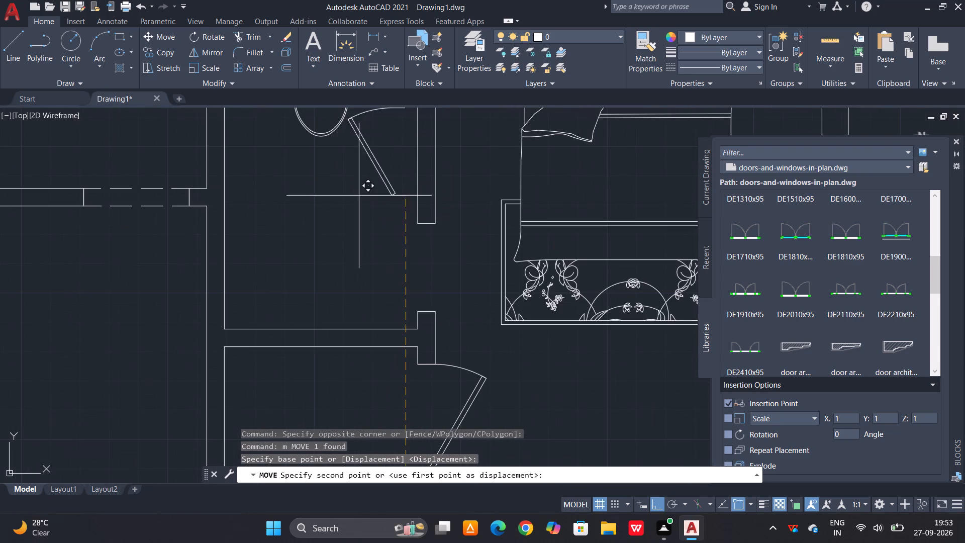
scroll(414, 317, "up", 3)
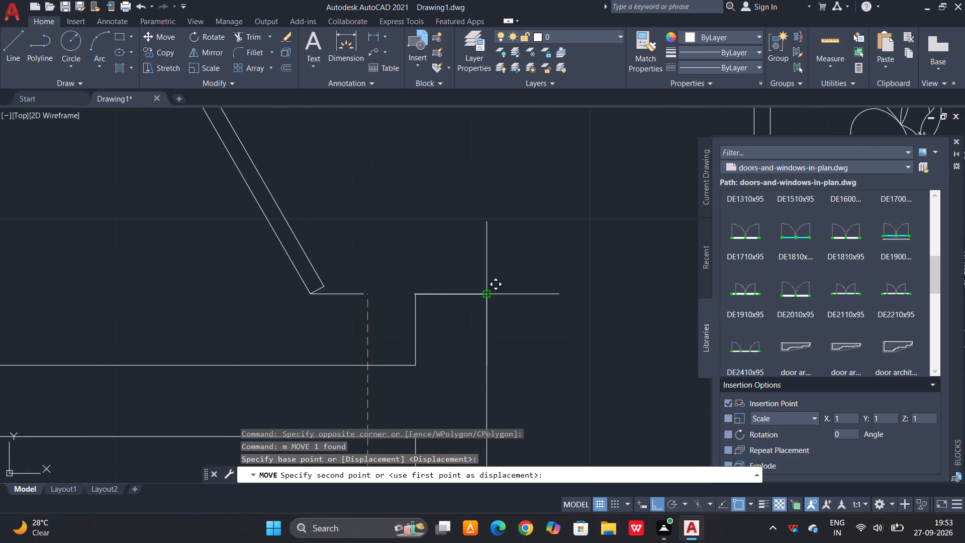
left_click(485, 294)
scroll(440, 292, "down", 4)
key("Escape")
scroll(425, 238, "down", 2)
Insert the DE1310x95 double door block from the doors-and-windows-in-plan library into the empty space outside the house beside the kitchen.
scroll(841, 285, "down", 1)
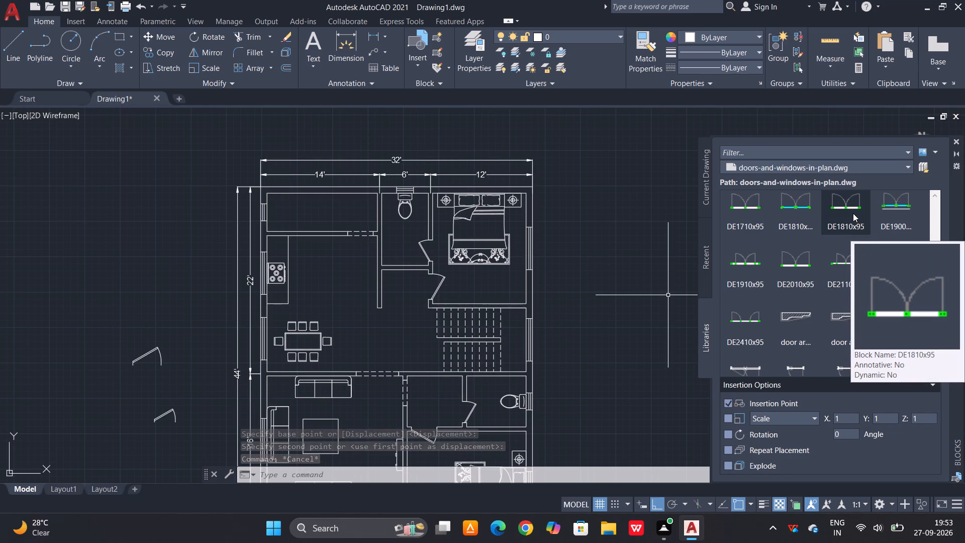
scroll(759, 259, "down", 2)
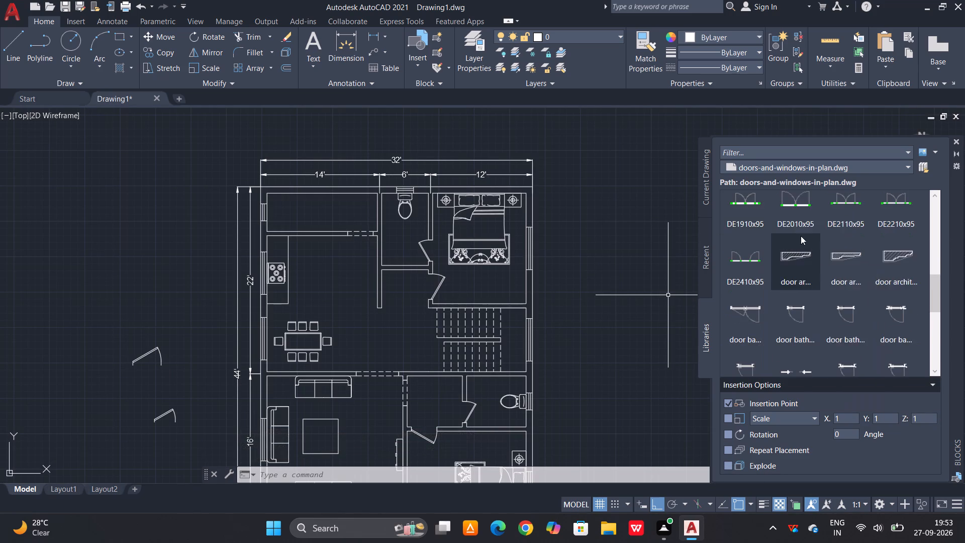
scroll(818, 226, "down", 3)
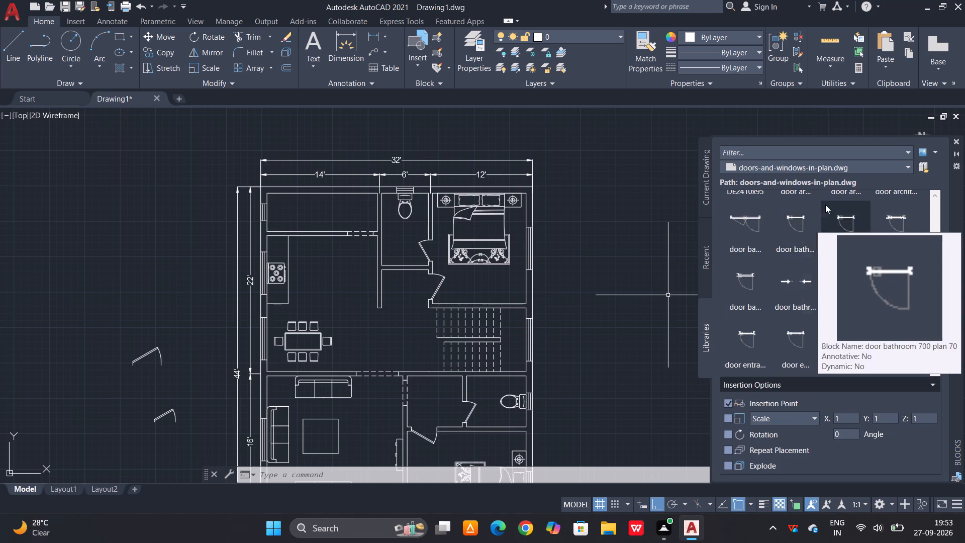
scroll(825, 205, "up", 3)
scroll(746, 209, "up", 5)
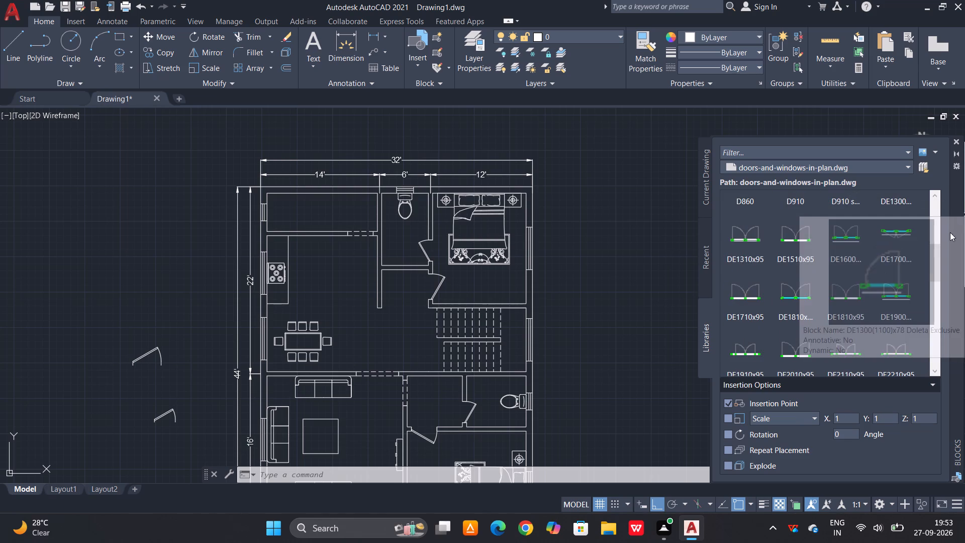
scroll(935, 305, "up", 3)
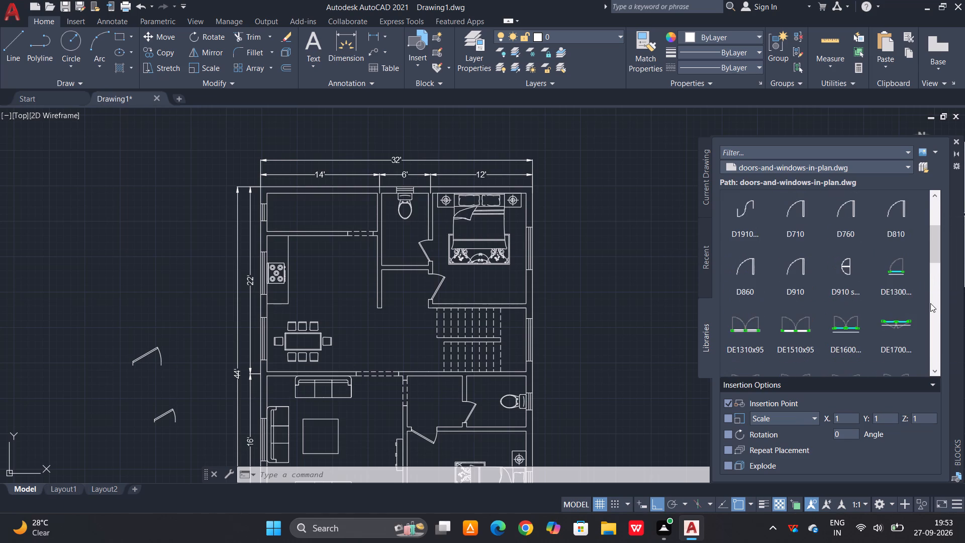
scroll(924, 299, "up", 2)
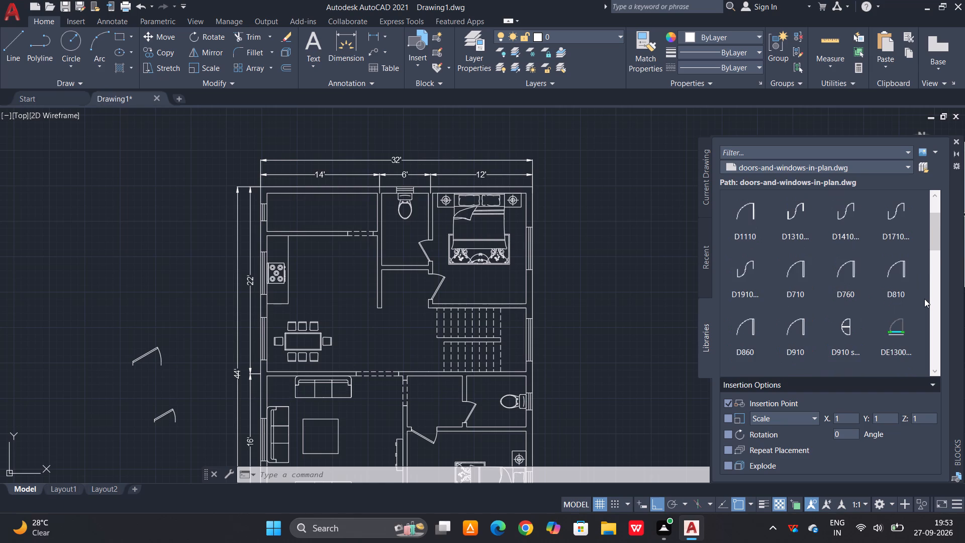
scroll(921, 299, "up", 3)
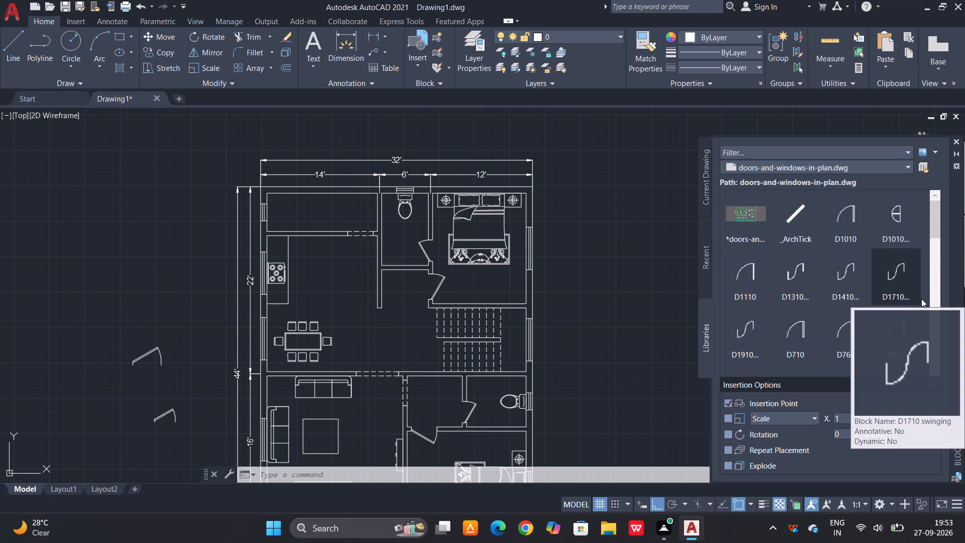
scroll(921, 299, "down", 4)
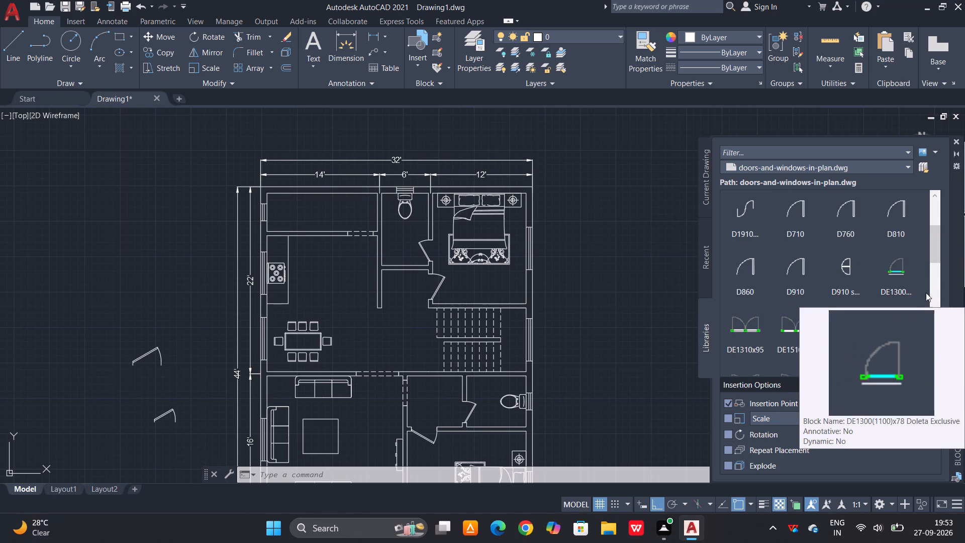
scroll(929, 293, "down", 2)
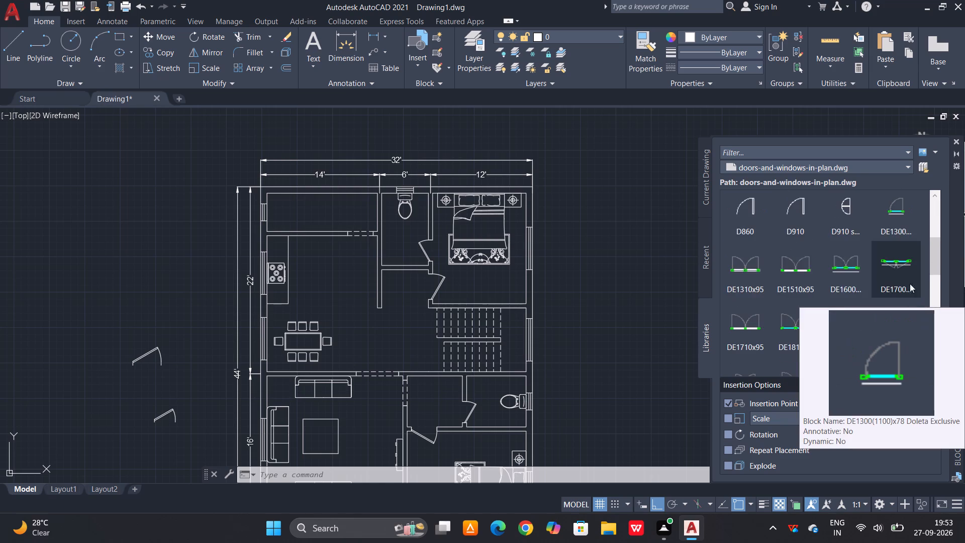
left_click_drag(748, 275, 322, 274)
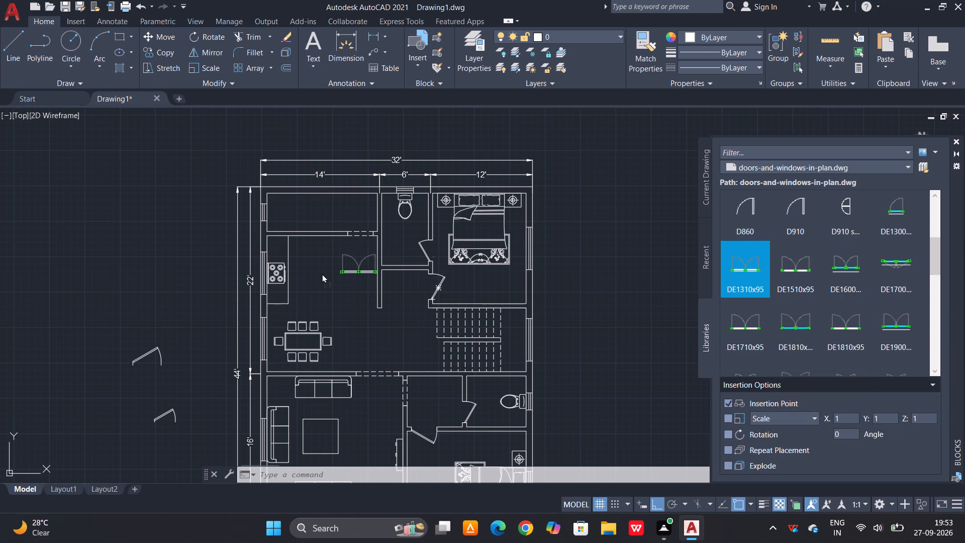
left_click_drag(322, 274, 120, 277)
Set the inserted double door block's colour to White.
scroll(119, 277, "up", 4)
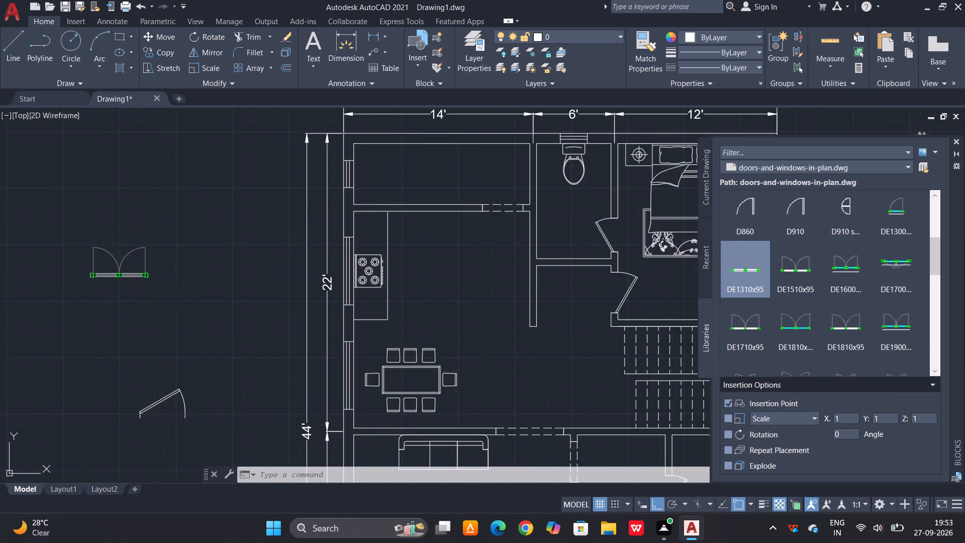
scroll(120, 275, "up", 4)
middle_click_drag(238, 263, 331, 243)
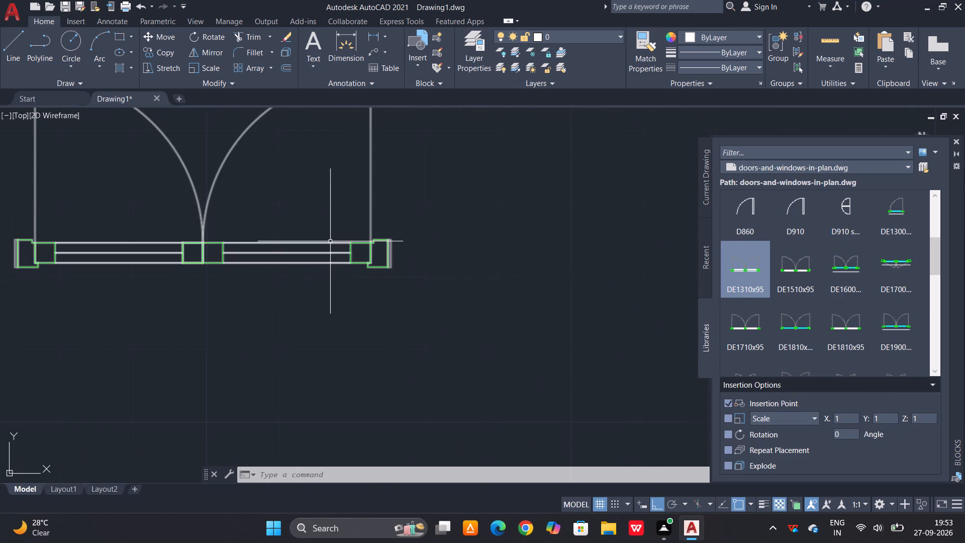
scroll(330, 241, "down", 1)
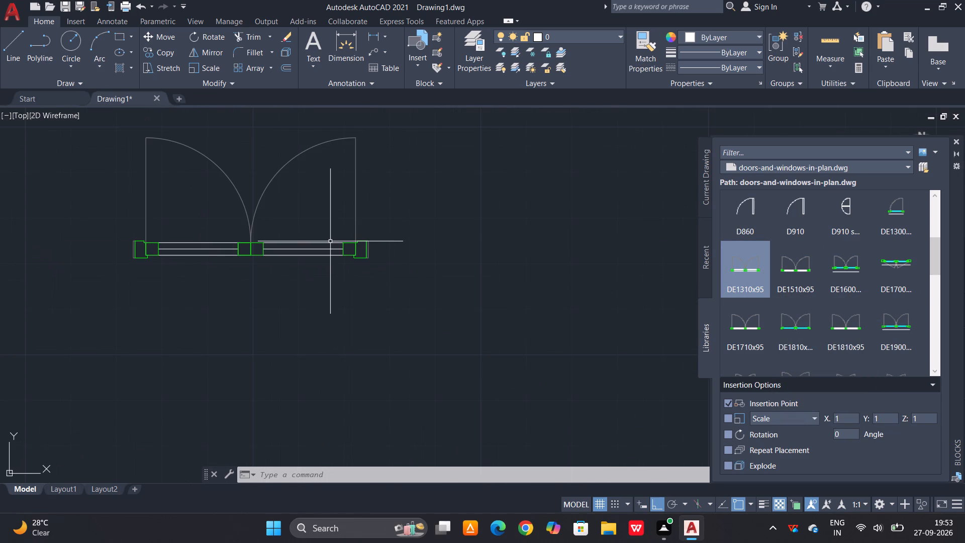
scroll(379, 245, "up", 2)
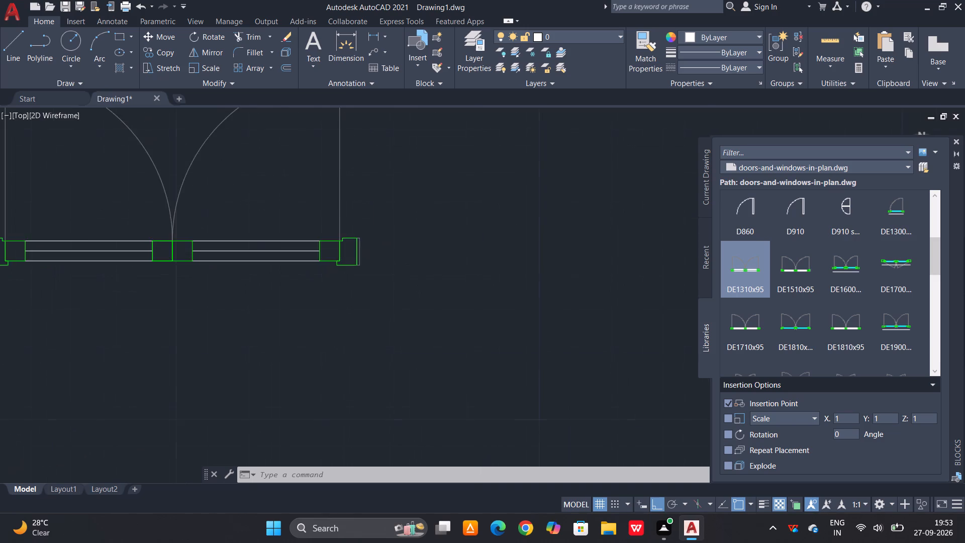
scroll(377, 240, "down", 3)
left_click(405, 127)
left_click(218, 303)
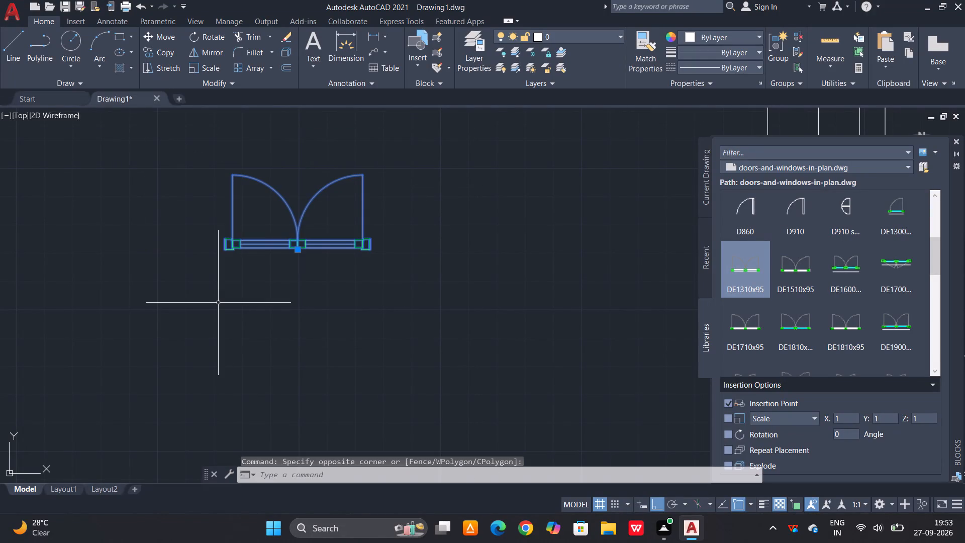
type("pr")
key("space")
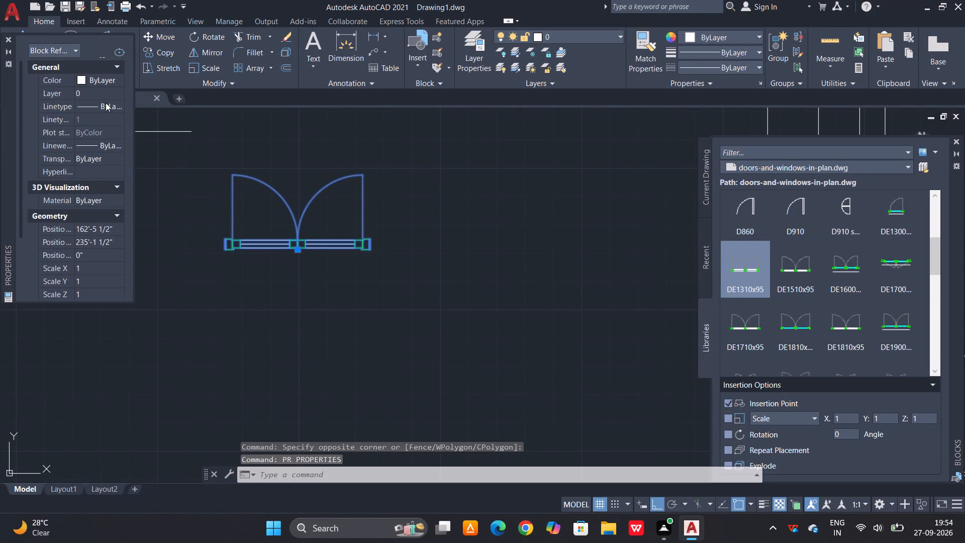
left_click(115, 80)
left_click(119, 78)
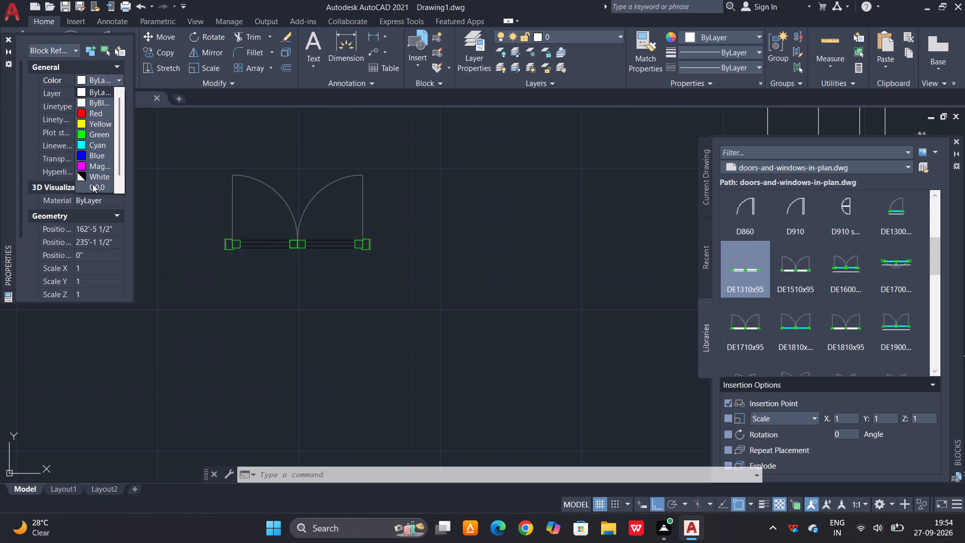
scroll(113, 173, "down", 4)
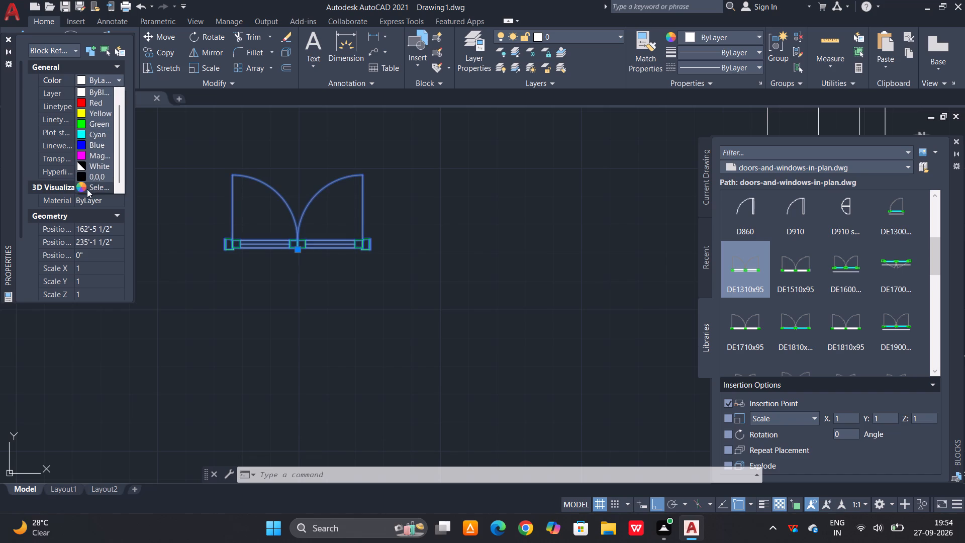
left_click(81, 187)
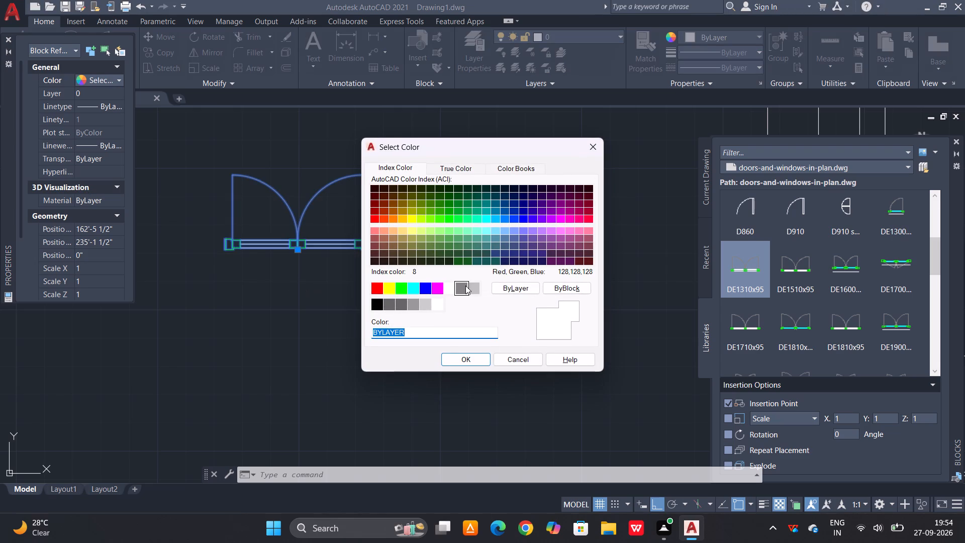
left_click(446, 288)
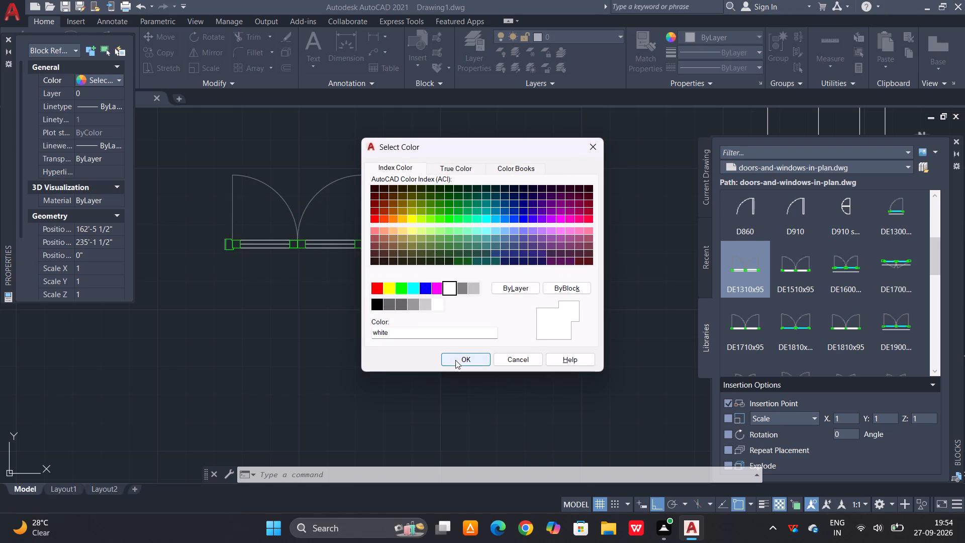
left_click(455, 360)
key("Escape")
Explode the double door block into separate objects.
left_click_drag(440, 124, 435, 128)
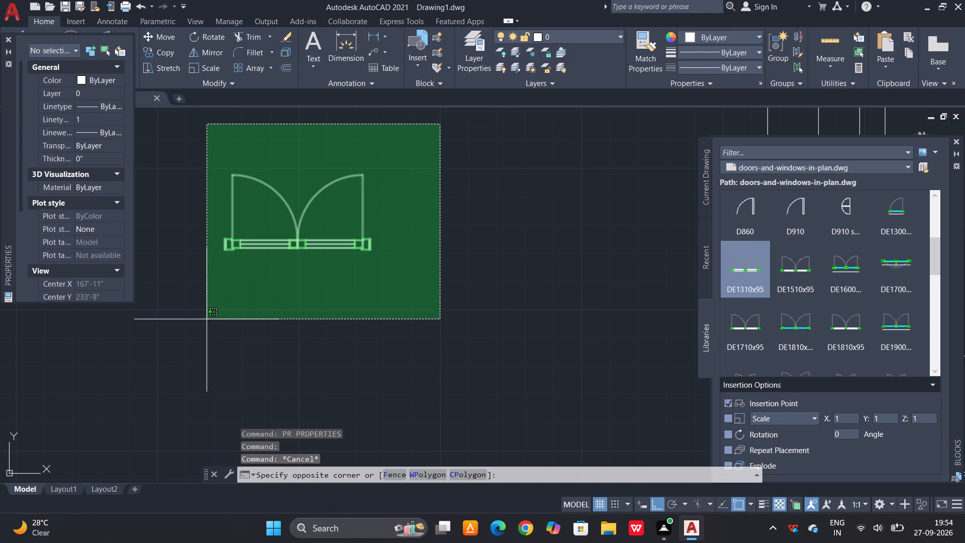
left_click(198, 325)
key("x")
key("space")
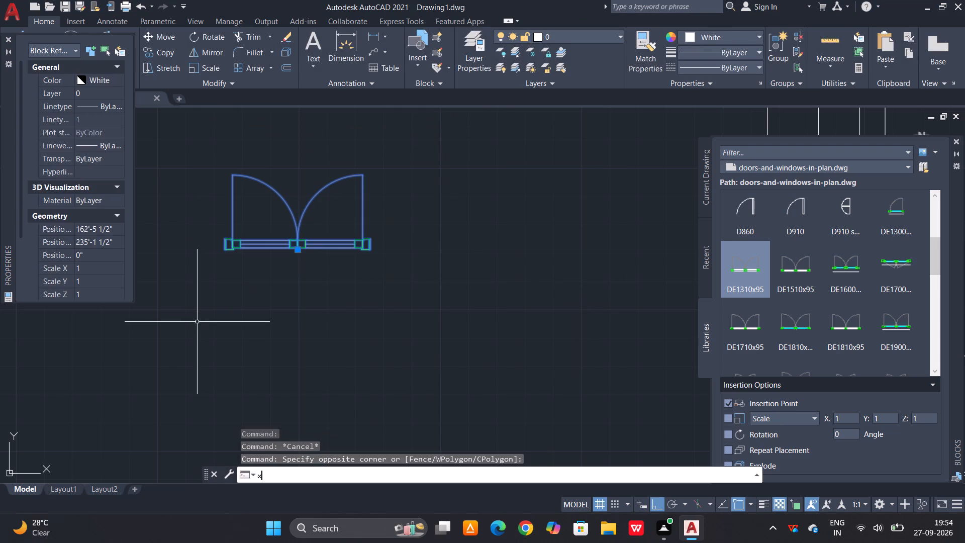
Set the colour of all the exploded double door pieces to index colour 255.
left_click_drag(424, 119, 411, 130)
left_click(189, 309)
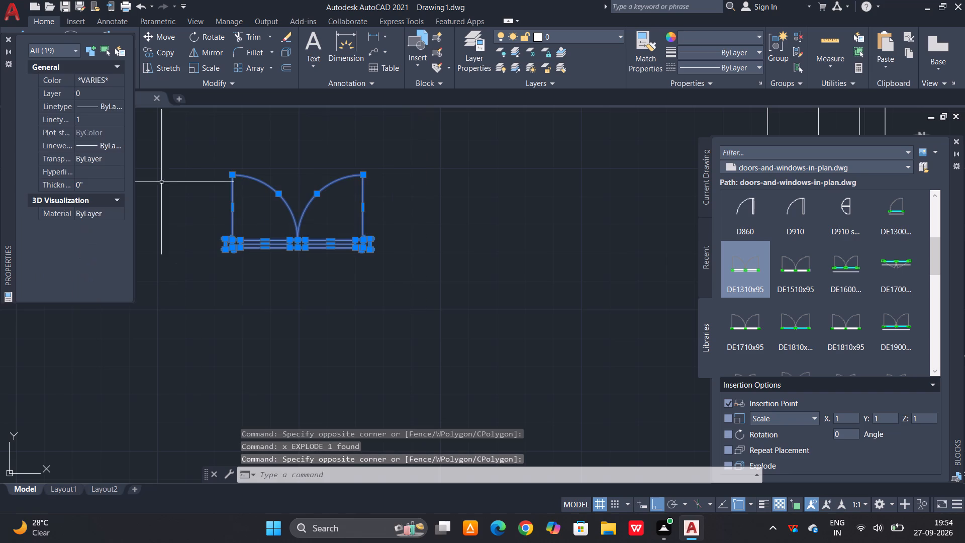
left_click(112, 79)
left_click(126, 81)
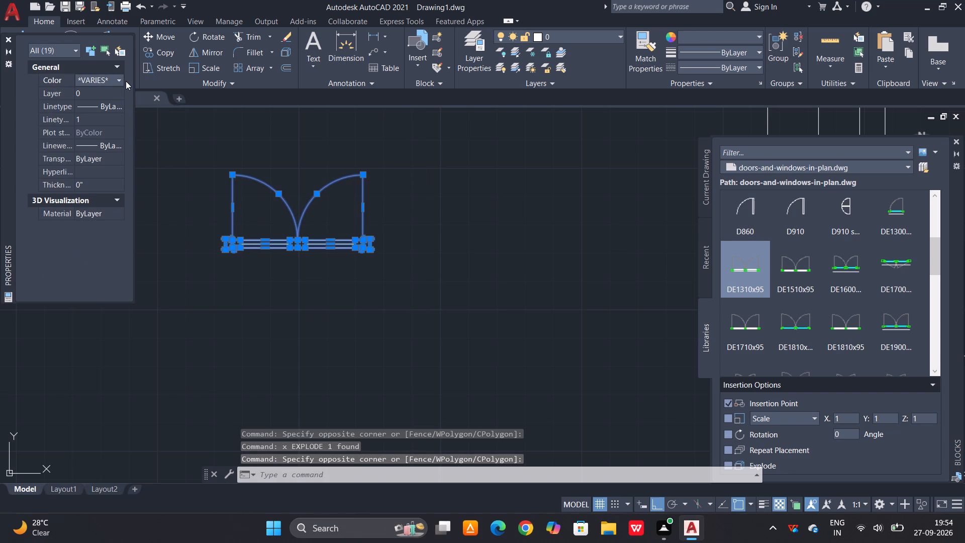
left_click(121, 81)
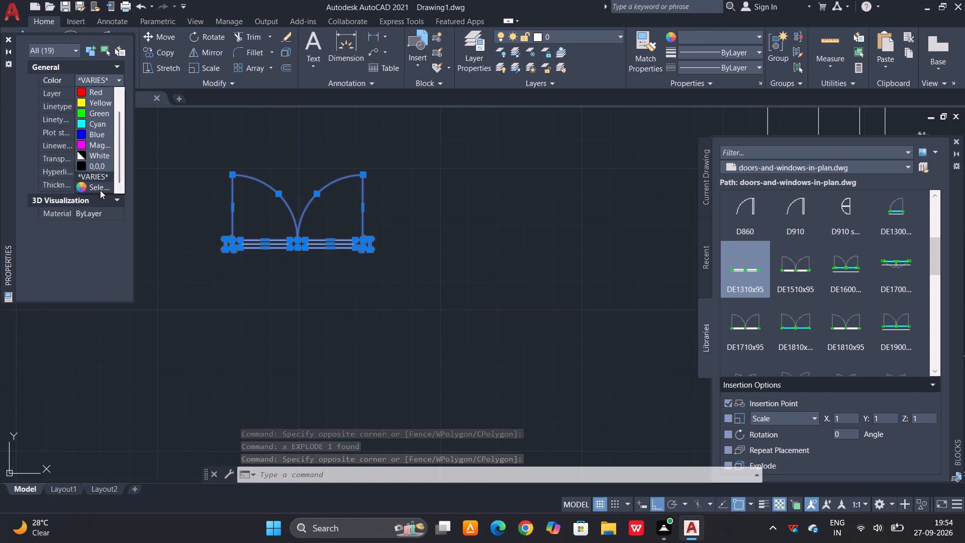
left_click(100, 190)
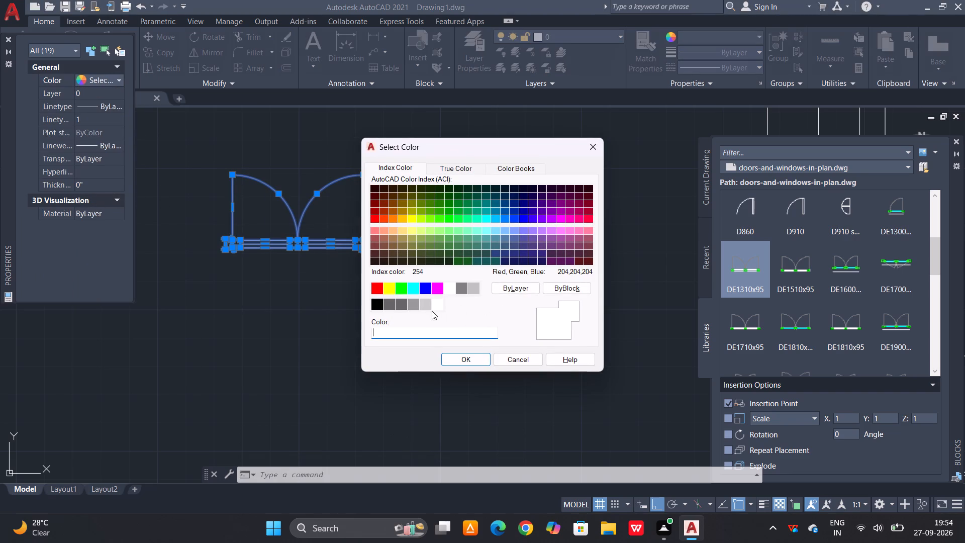
left_click(437, 307)
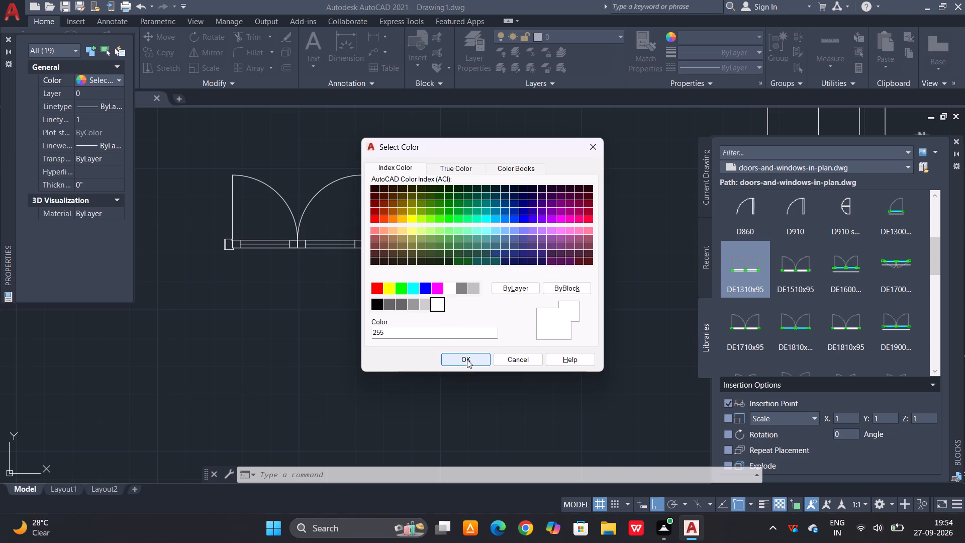
left_click(467, 359)
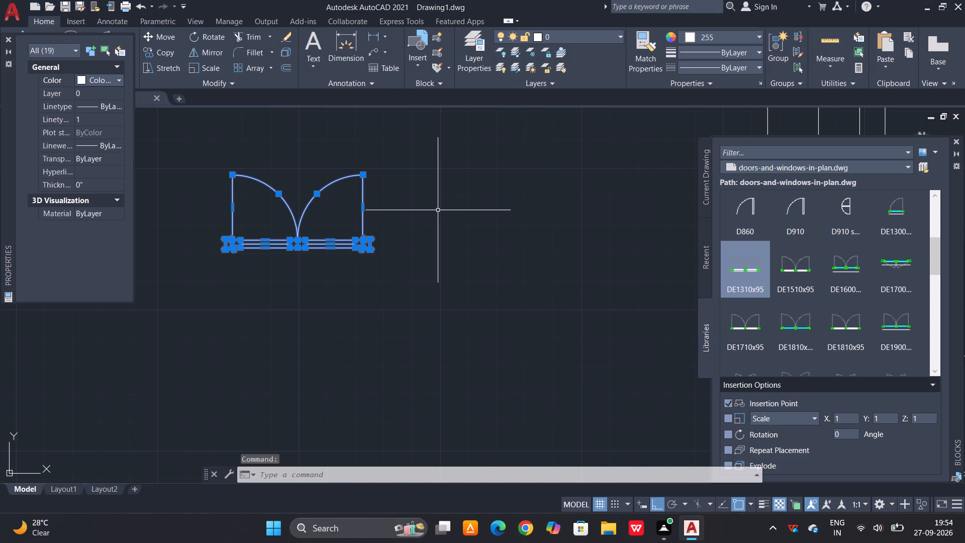
key("Escape")
Delete the outer frame polylines at both ends of the double door, keeping the leaves, swing arcs and threshold.
left_click(375, 137)
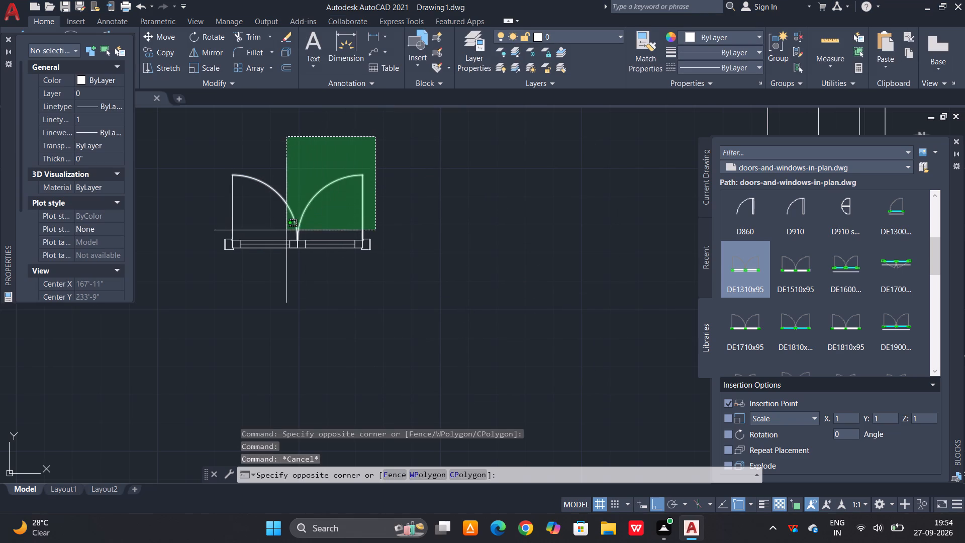
scroll(365, 223, "up", 3)
key("Escape")
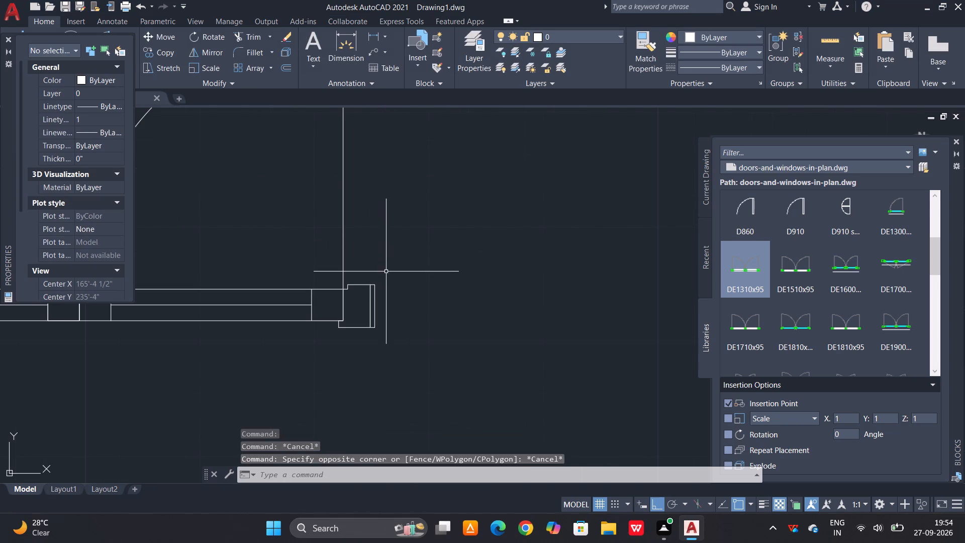
left_click(388, 271)
left_click(347, 336)
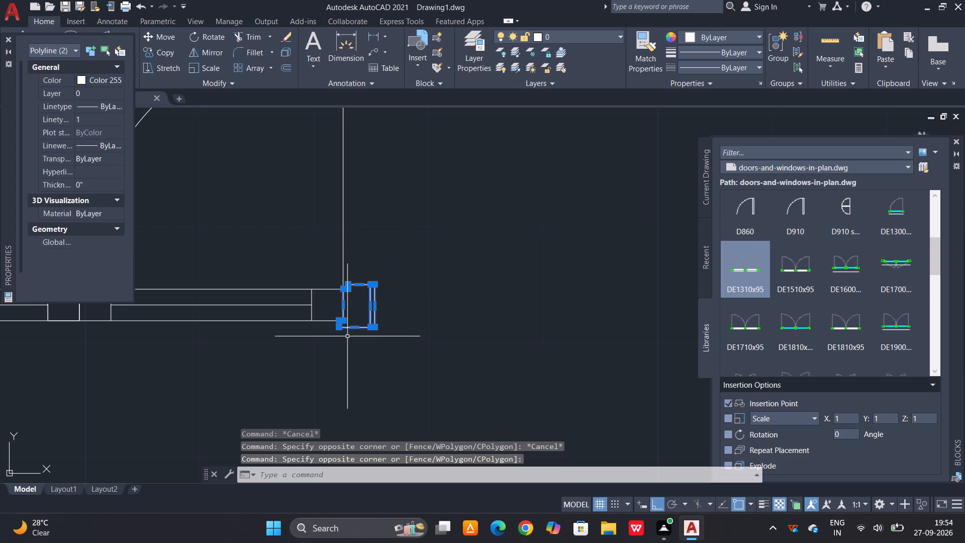
key("Delete")
scroll(423, 268, "down", 3)
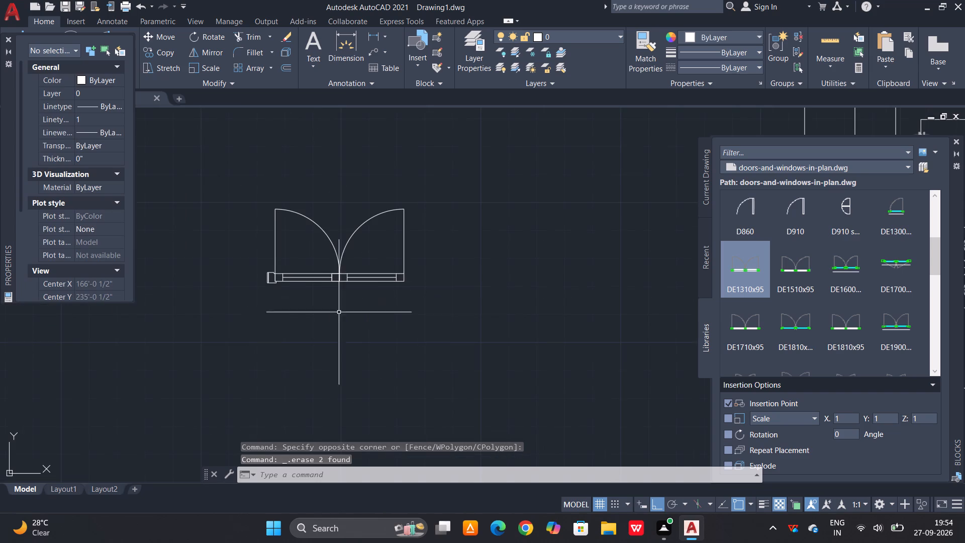
scroll(259, 302, "up", 3)
left_click(294, 179)
left_click(267, 264)
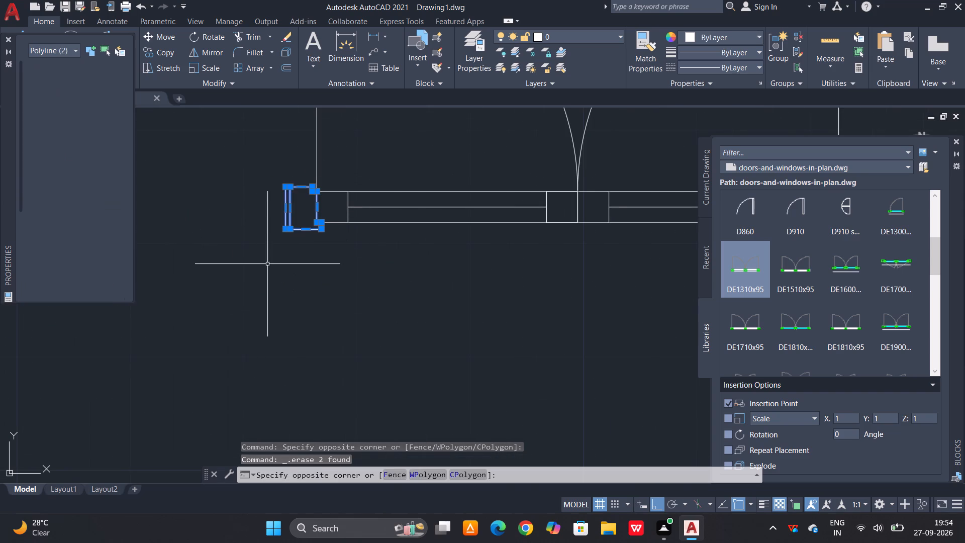
key("Delete")
Define the remaining double door pieces as a block named md.
scroll(262, 298, "down", 2)
scroll(379, 244, "down", 2)
left_click(512, 163)
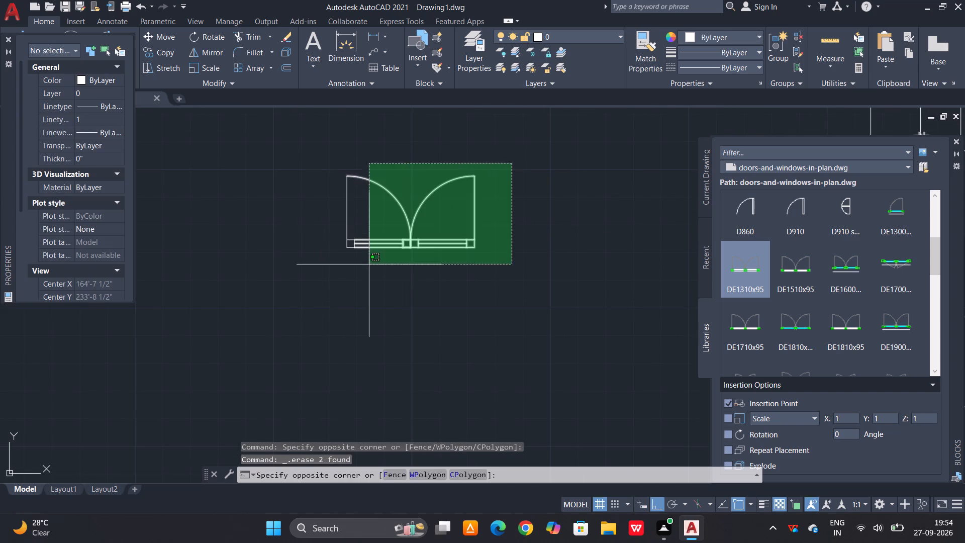
left_click(327, 292)
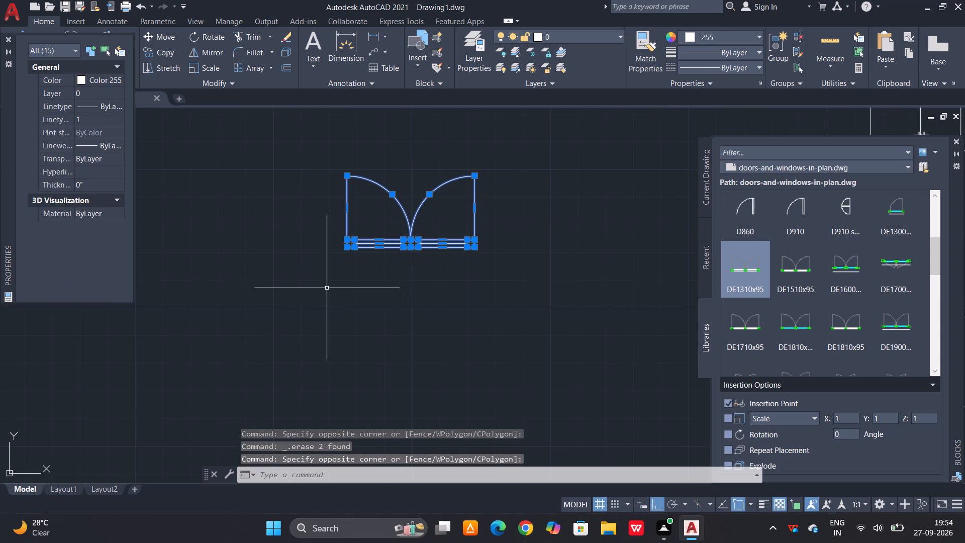
type("b")
key("space")
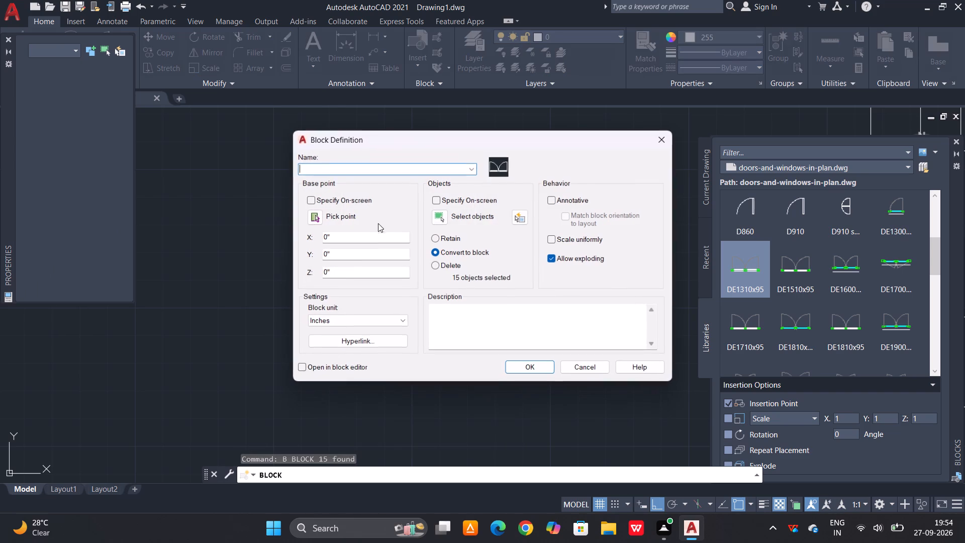
key("m")
key("d")
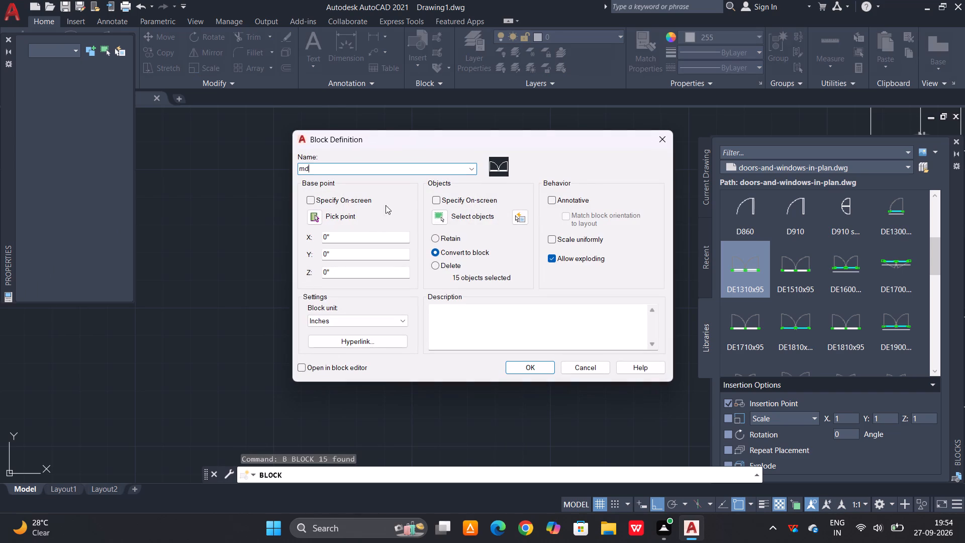
left_click(540, 371)
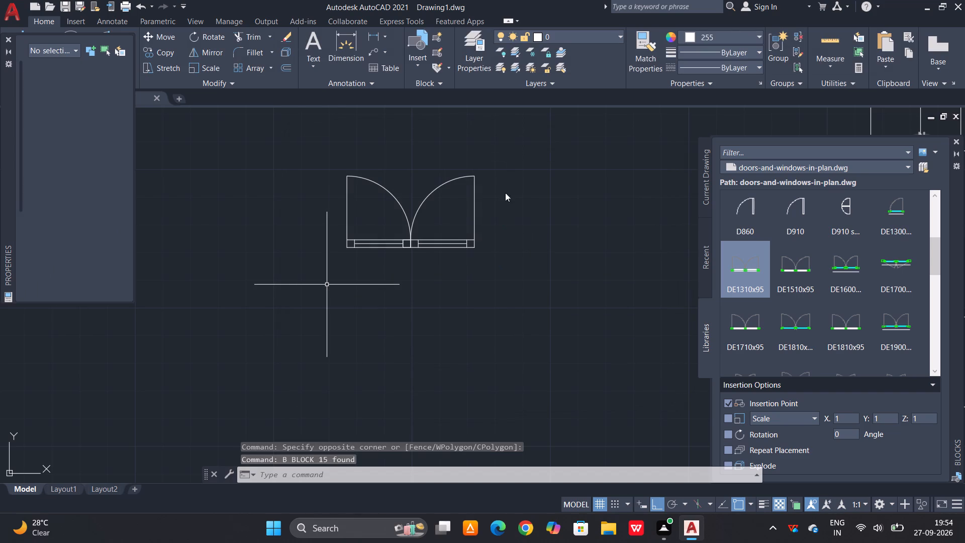
Move the md double door by its lower right corner onto the wall stub's lower corner at the living room's front doorway.
left_click(462, 238)
left_click(386, 278)
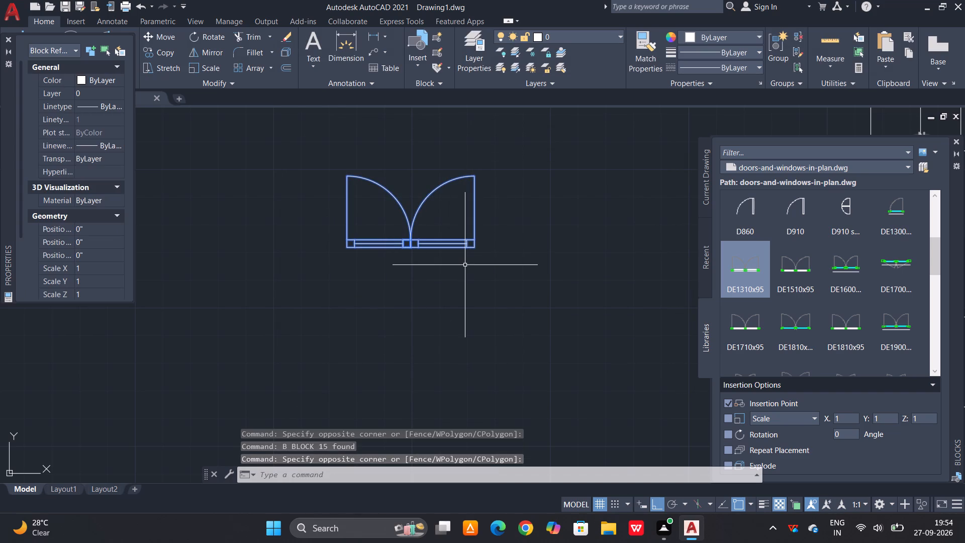
key("m")
key("space")
left_click(474, 247)
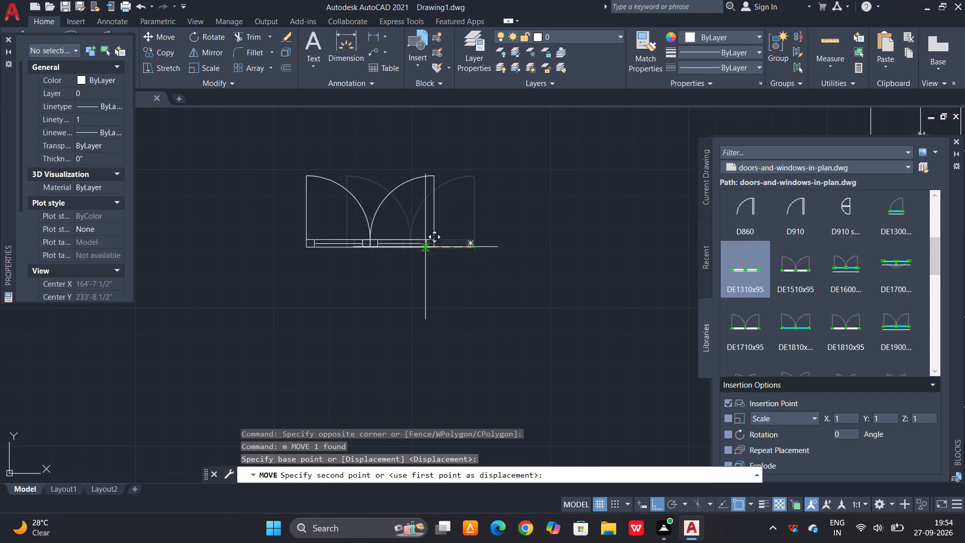
scroll(407, 247, "down", 5)
scroll(439, 280, "up", 3)
scroll(505, 389, "down", 2)
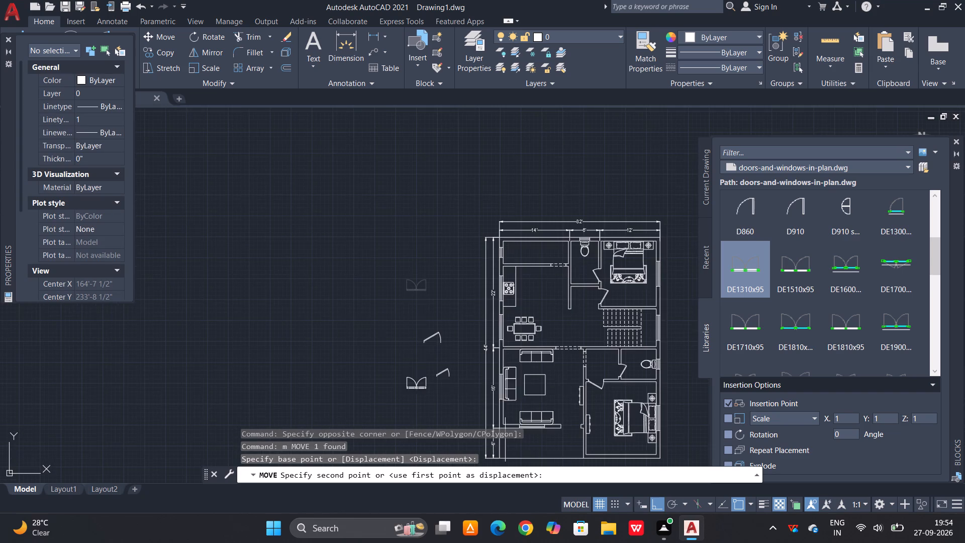
scroll(605, 440, "up", 3)
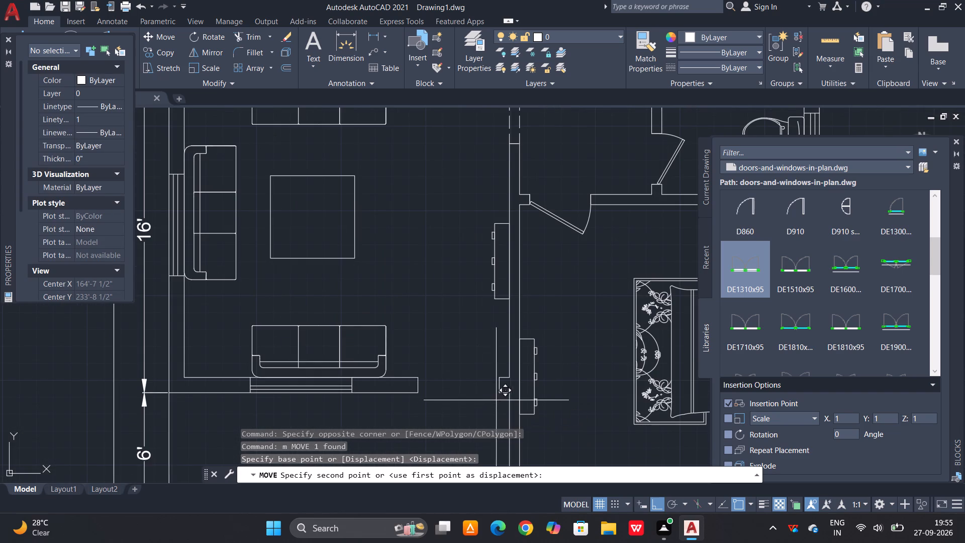
left_click(497, 391)
Scale the md double door from its lower right corner until it spans the full living room front doorway.
scroll(438, 409, "up", 3)
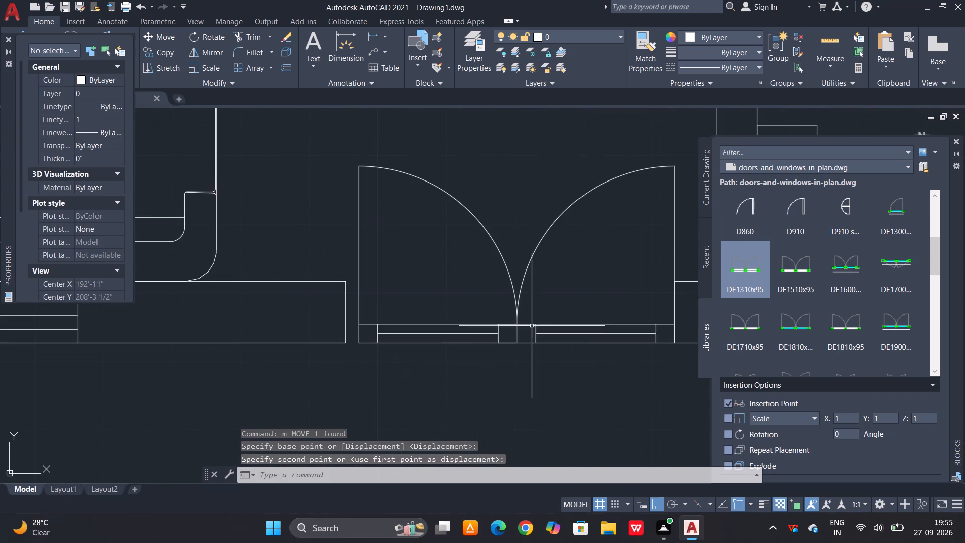
left_click(540, 315)
left_click(471, 377)
type("sc")
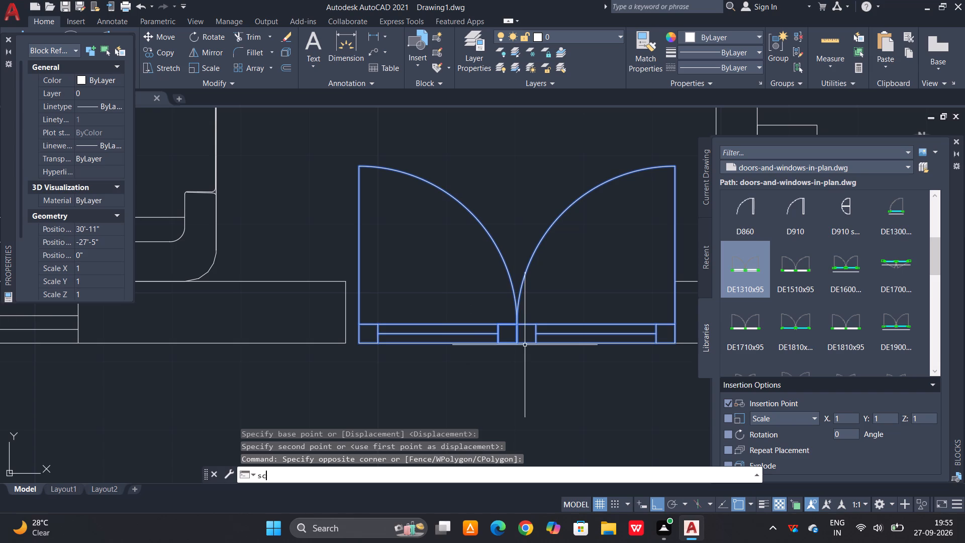
key("space")
scroll(471, 364, "down", 1)
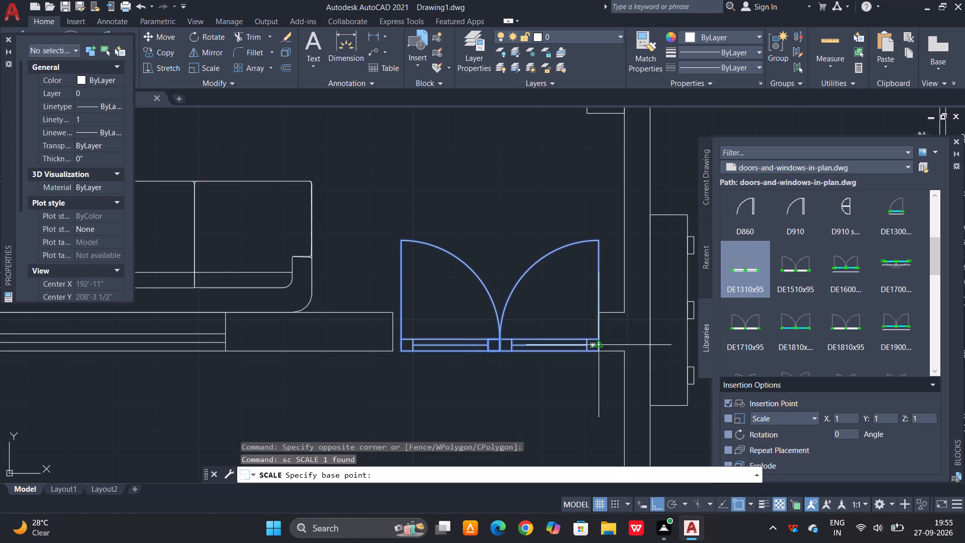
left_click(599, 351)
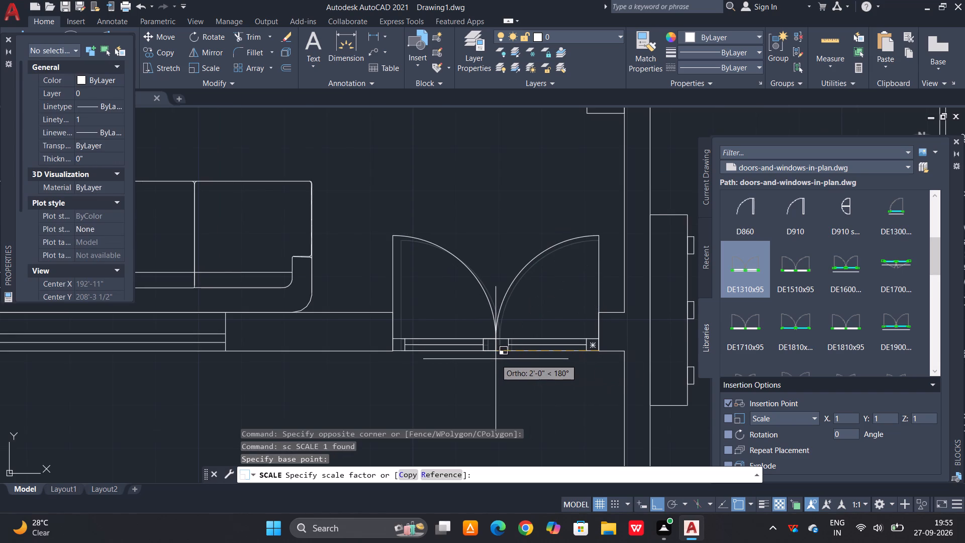
left_click(496, 359)
Delete the two leftover single door blocks lying outside the floor plan beside the dining and living rooms.
scroll(524, 359, "down", 5)
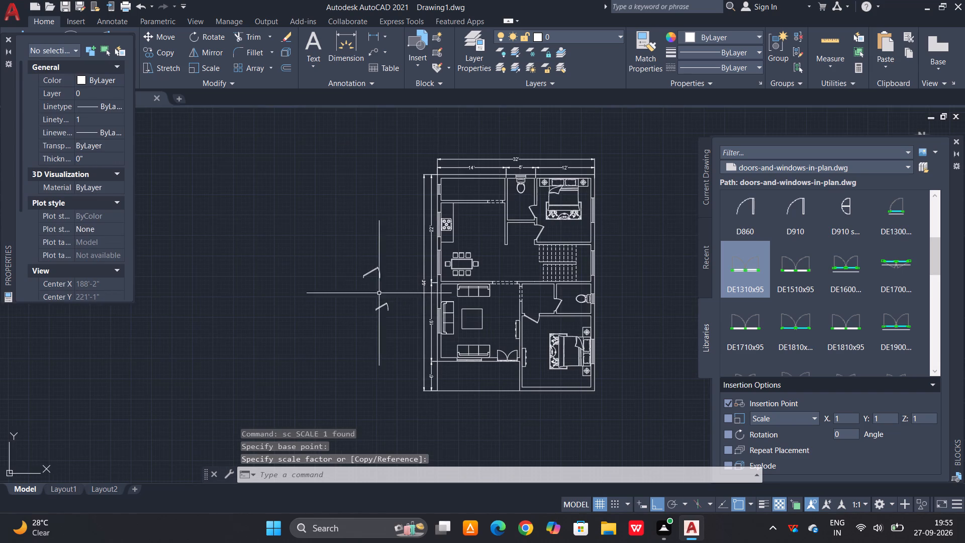
scroll(387, 288, "up", 2)
key("Escape")
left_click_drag(410, 176, 399, 195)
left_click(270, 423)
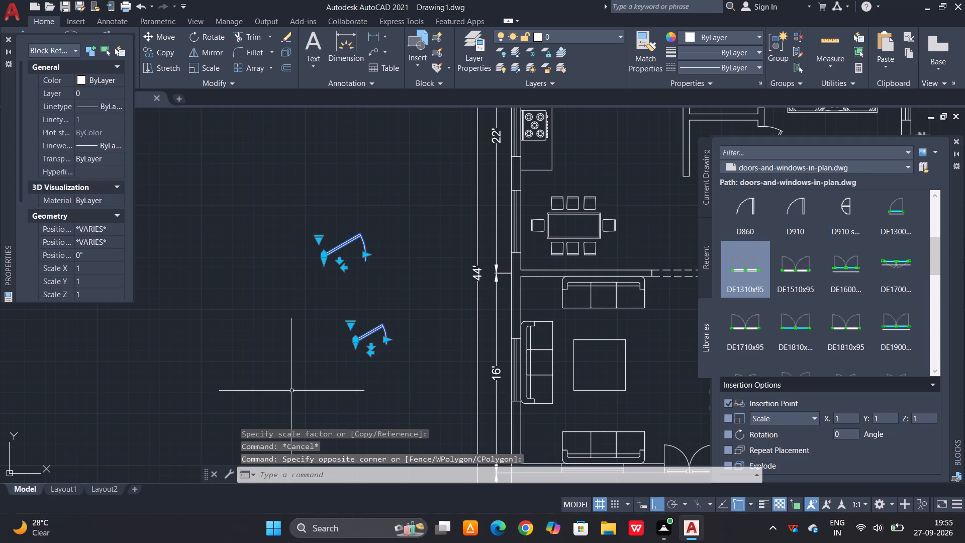
key("Delete")
Close the Blocks and Properties palettes.
scroll(292, 391, "down", 5)
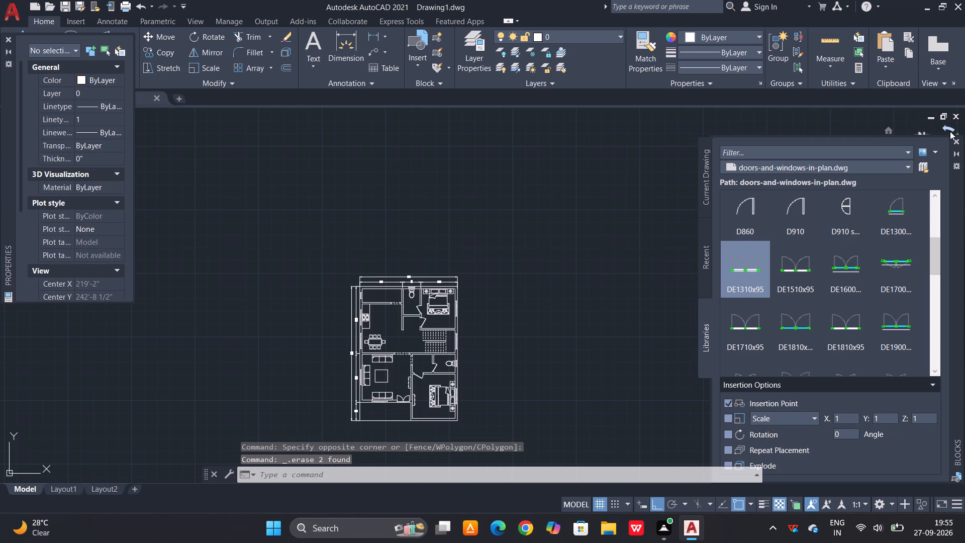
left_click(956, 142)
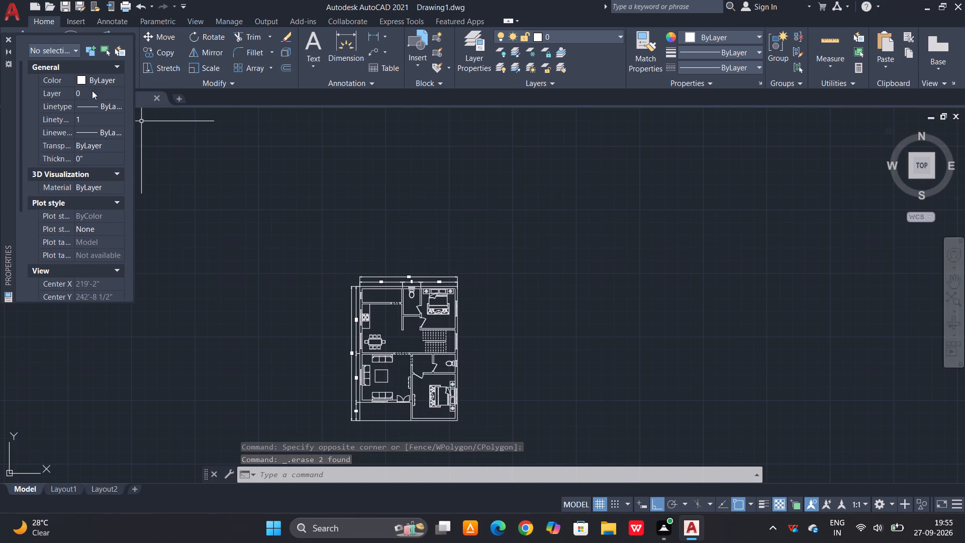
left_click(7, 39)
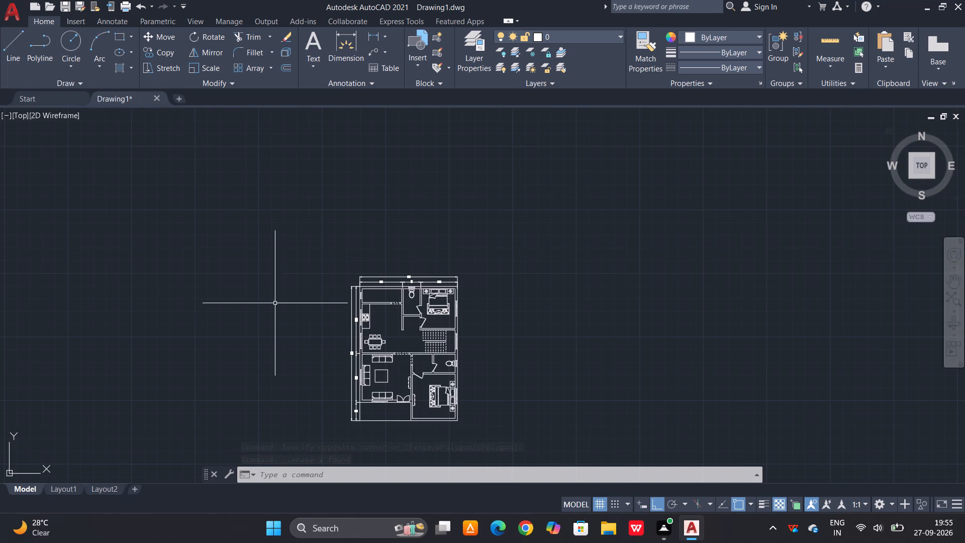
Draw a horizontal direction line through the middle of the upper stair flight, from the first tread line to the eighth.
scroll(440, 237, "down", 1)
scroll(433, 301, "up", 4)
middle_click_drag(407, 328, 412, 323)
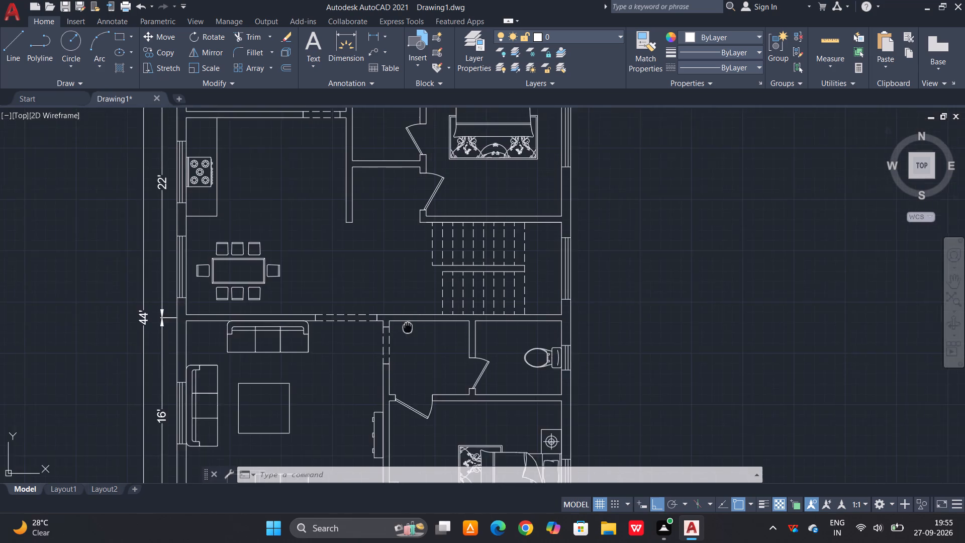
middle_click_drag(412, 323, 442, 300)
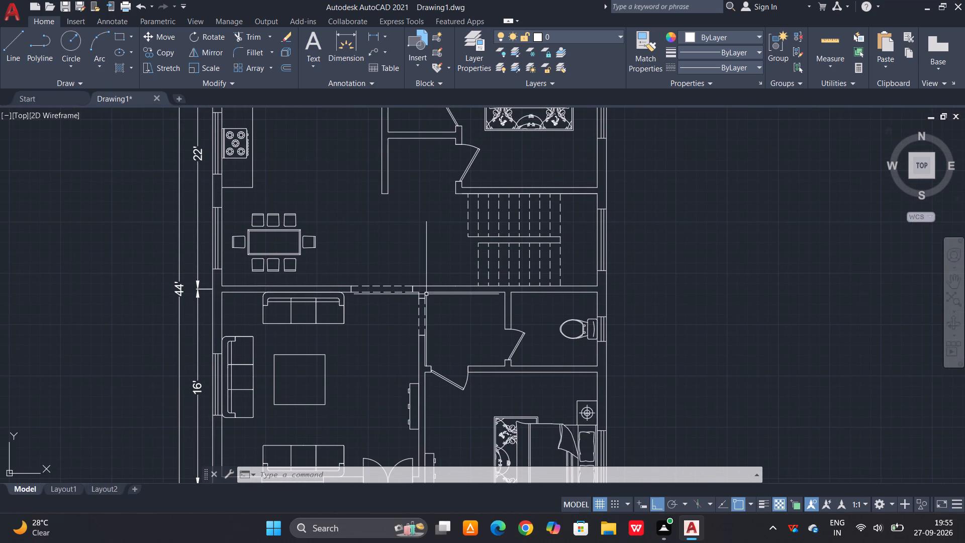
key("l")
key("space")
scroll(483, 221, "up", 1)
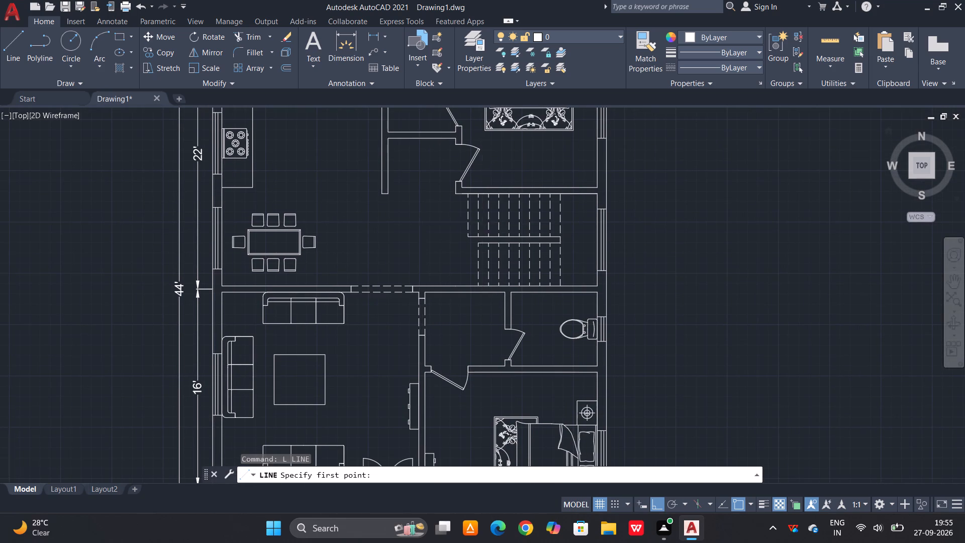
scroll(483, 221, "up", 1)
left_click(445, 205)
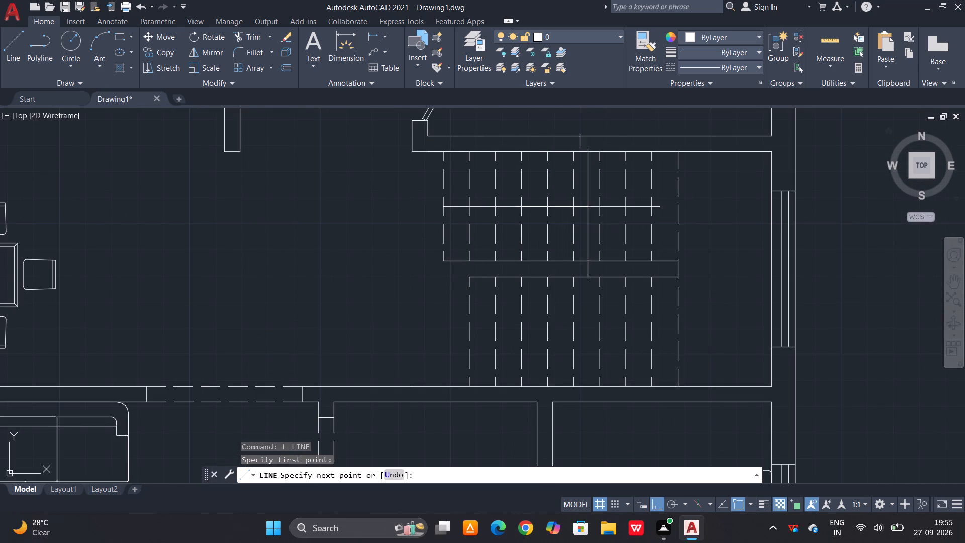
left_click(623, 207)
key("space")
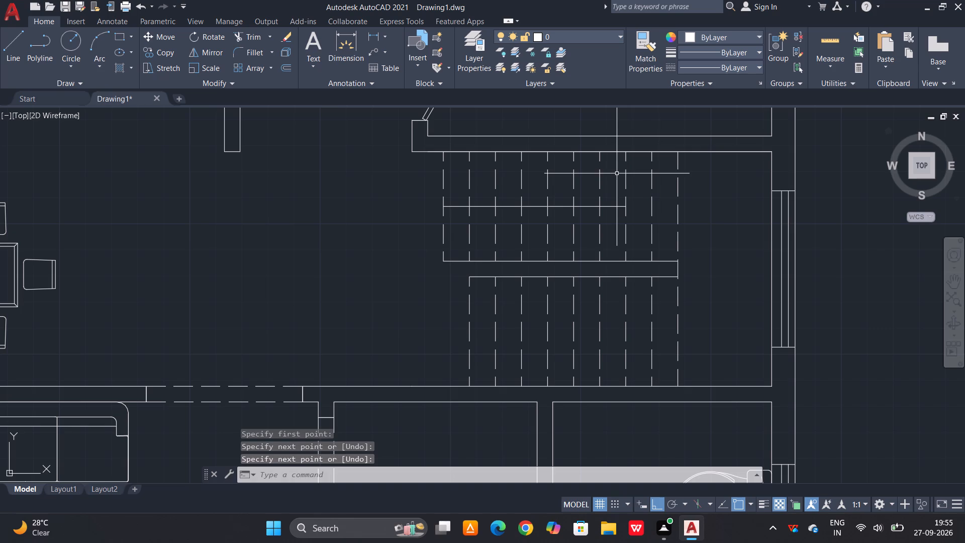
With Ortho off, draw a short slanted arrowhead line up and back from the right end of the stair direction line.
type("l")
key("space")
scroll(623, 201, "up", 2)
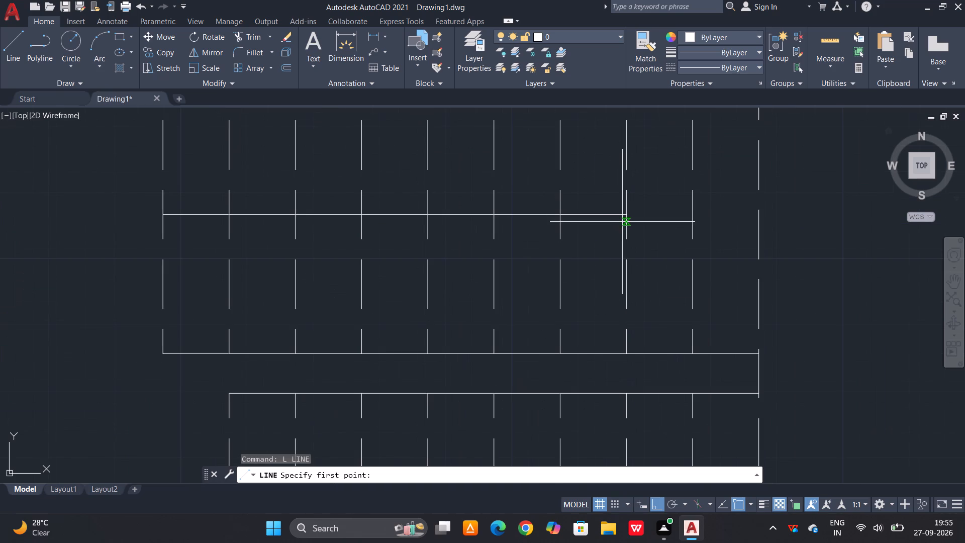
left_click(626, 218)
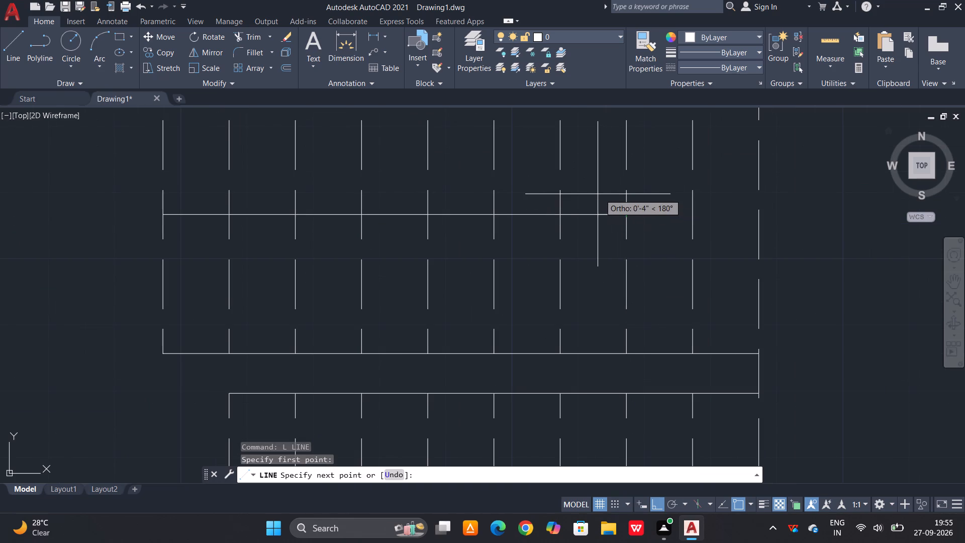
key("F8")
left_click(575, 193)
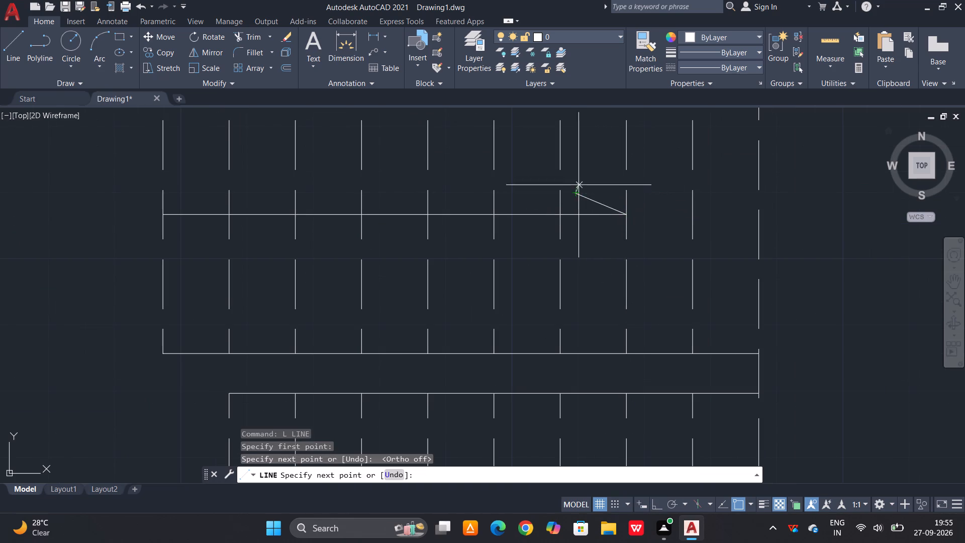
key("Escape")
key("comma")
key("Escape")
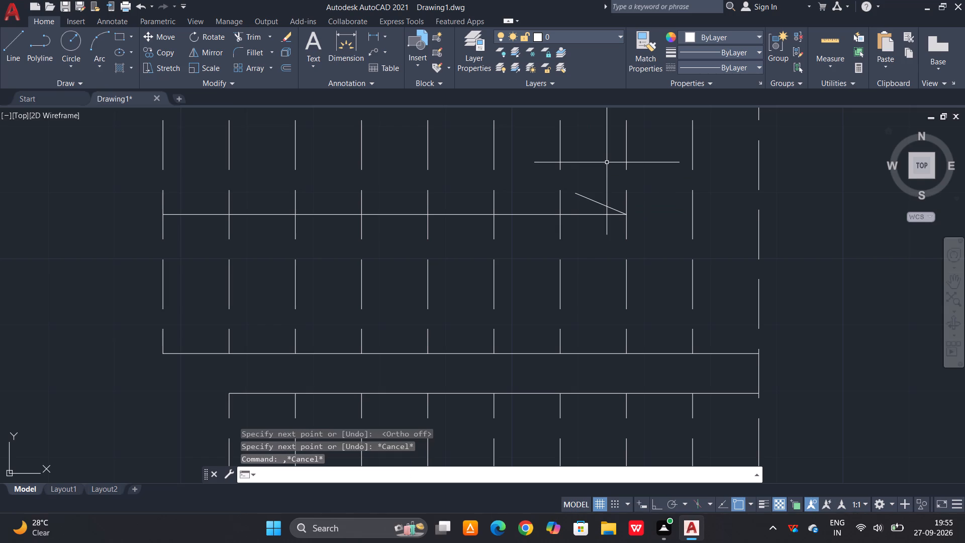
Mirror the slanted arrowhead line about the stair direction line, keeping the original.
key("m")
key("i")
key("space")
left_click(591, 201)
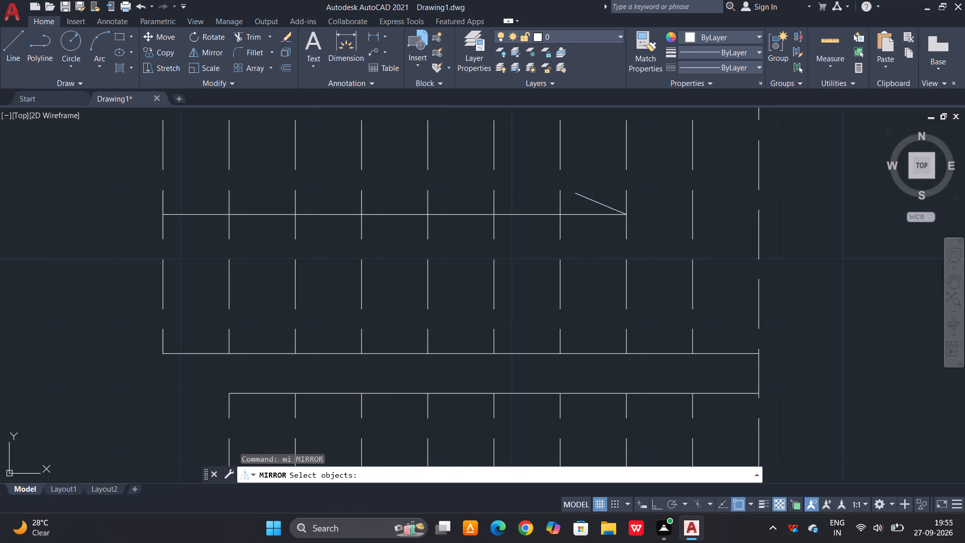
key("space")
left_click(627, 217)
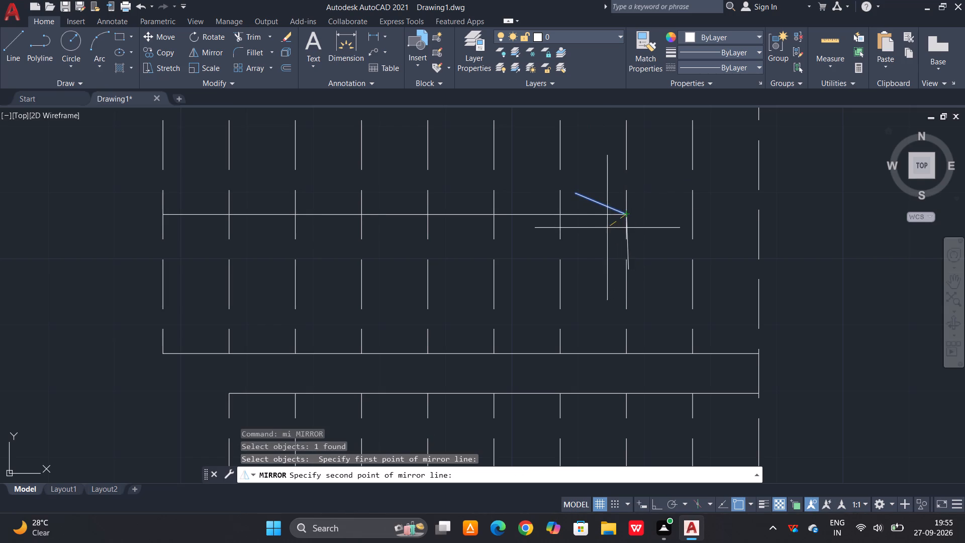
left_click(558, 215)
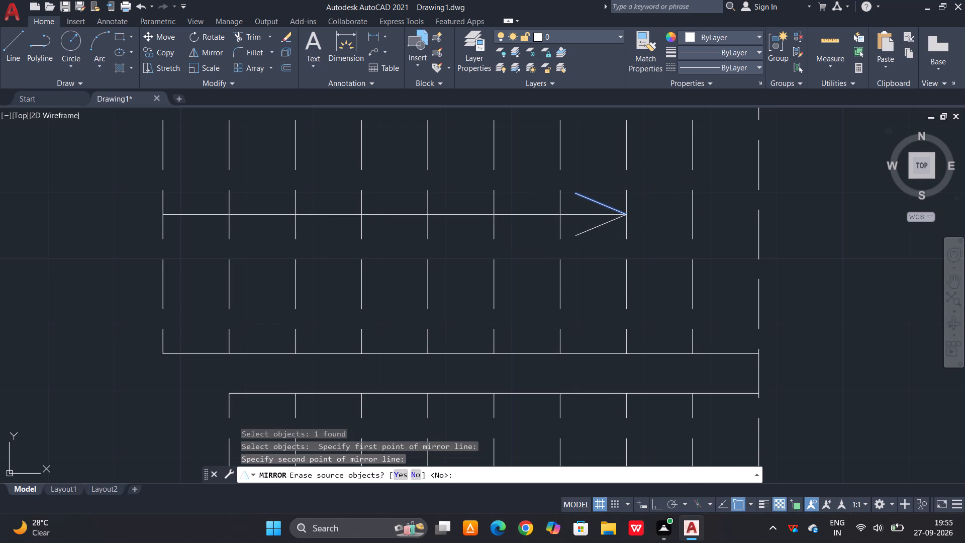
key("space")
Add the multiline text label STORE/WASH in the narrow room above the kitchen.
scroll(523, 292, "down", 2)
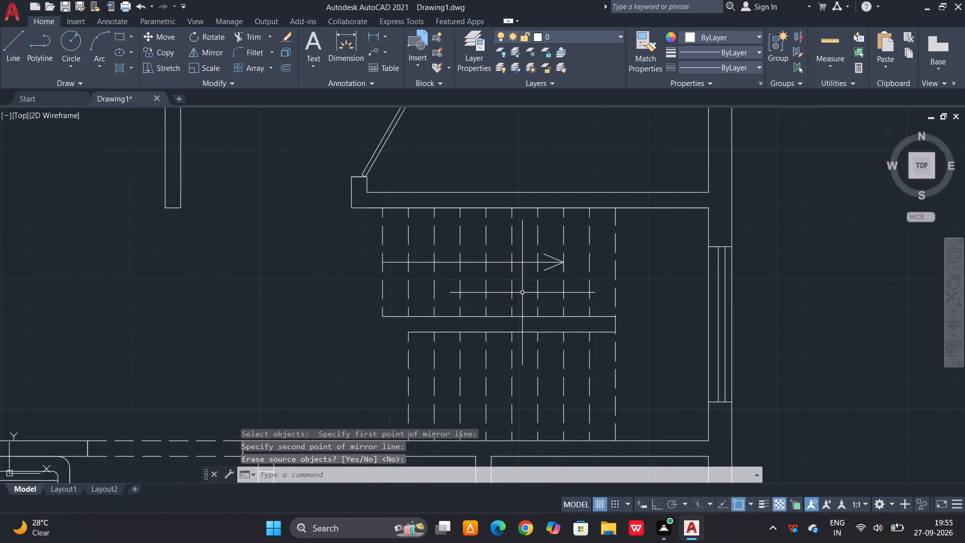
scroll(490, 318, "down", 1)
scroll(551, 250, "down", 1)
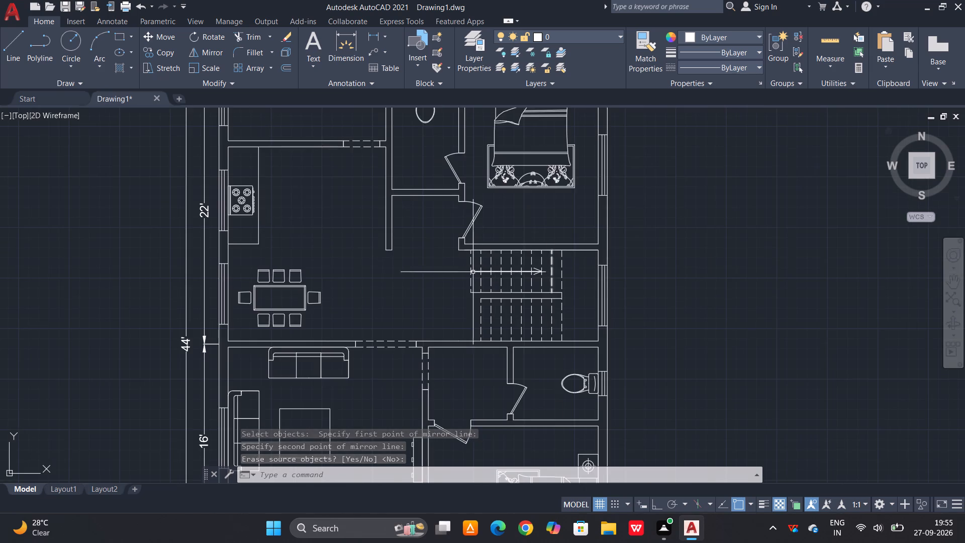
scroll(473, 272, "down", 1)
middle_click_drag(348, 253, 354, 240)
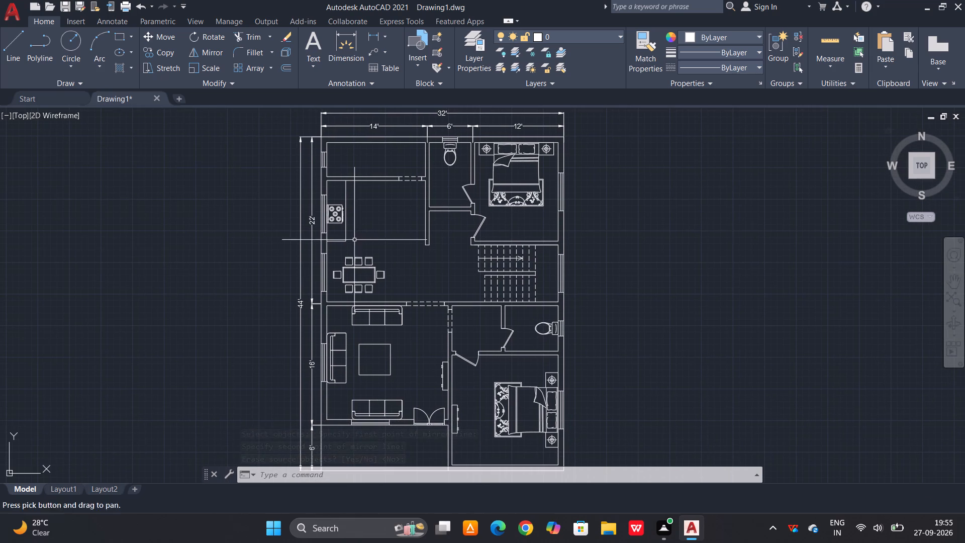
key("Escape")
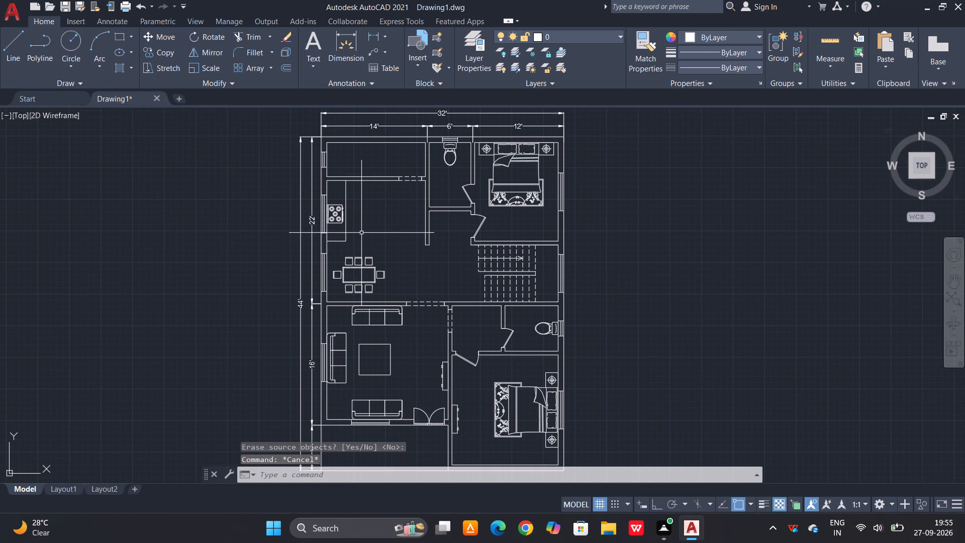
type("t")
key("space")
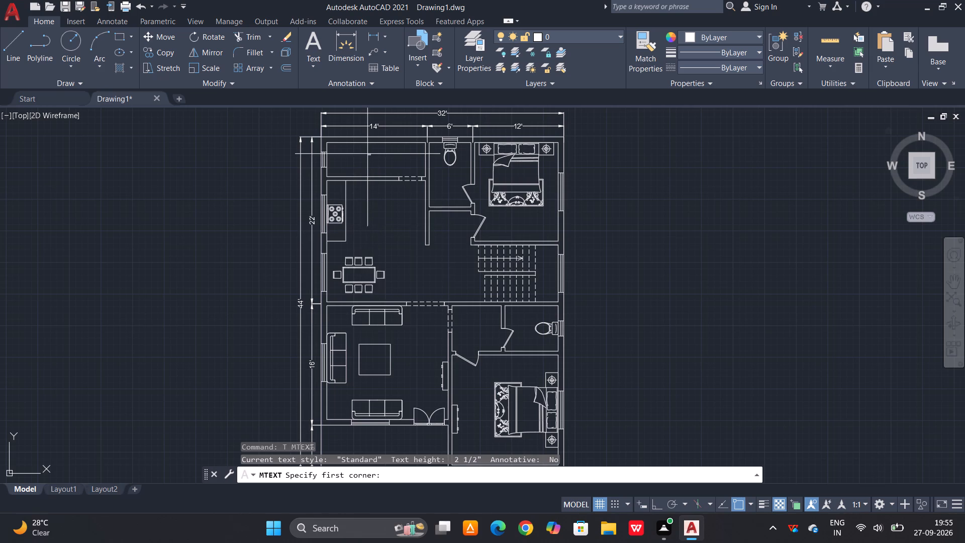
scroll(367, 154, "up", 3)
left_click(296, 166)
left_click(486, 182)
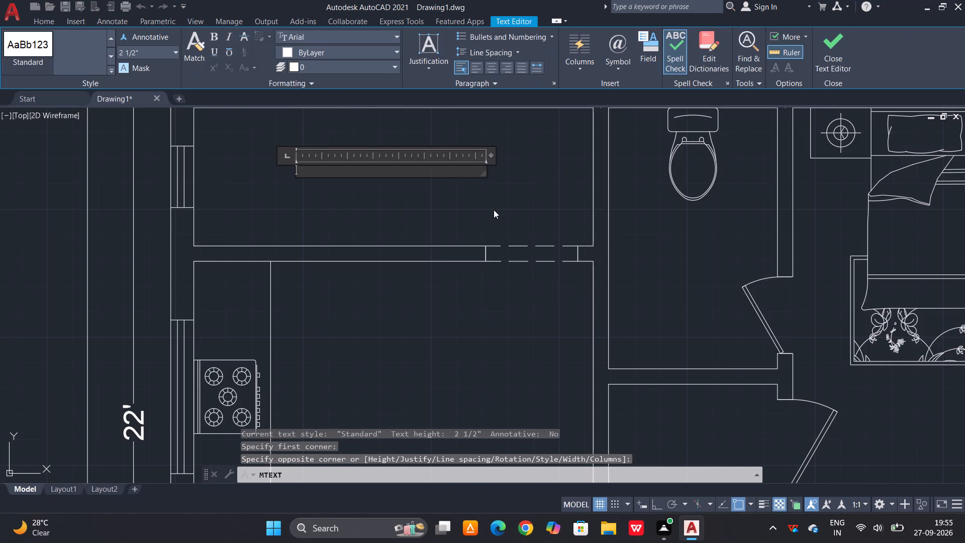
type("STORE")
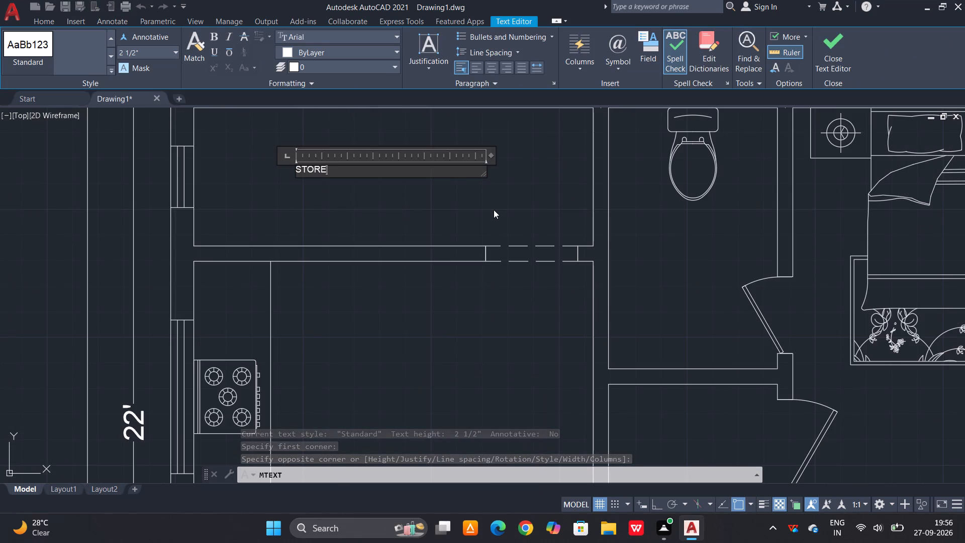
type("/WASH")
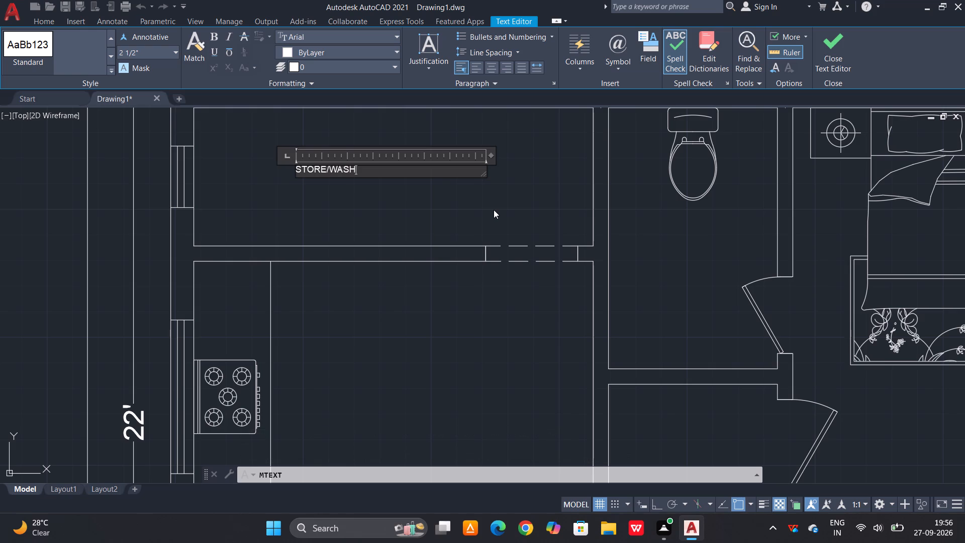
key("Return")
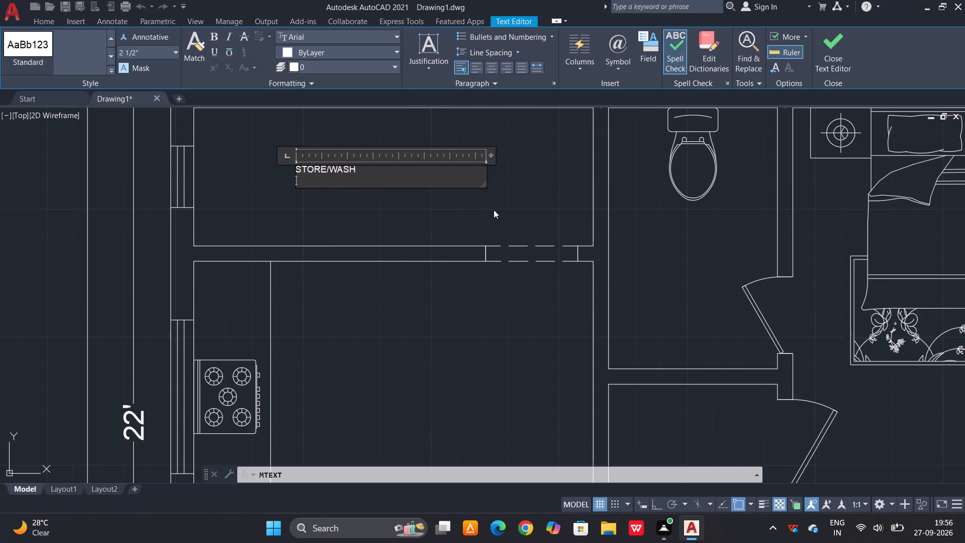
key("BackSpace")
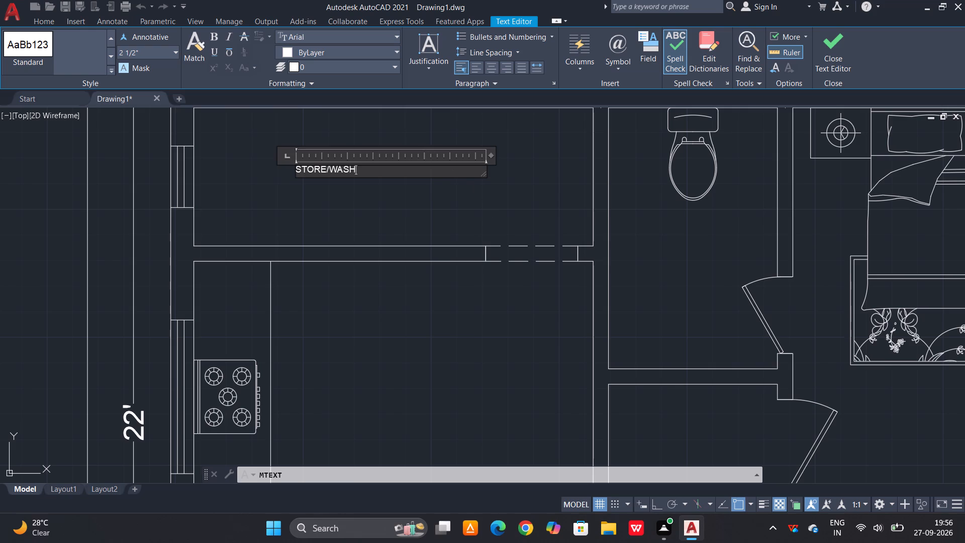
Set the STORE/WASH label's text height to 8", centre its text and finish the text edit.
left_click_drag(374, 173, 283, 166)
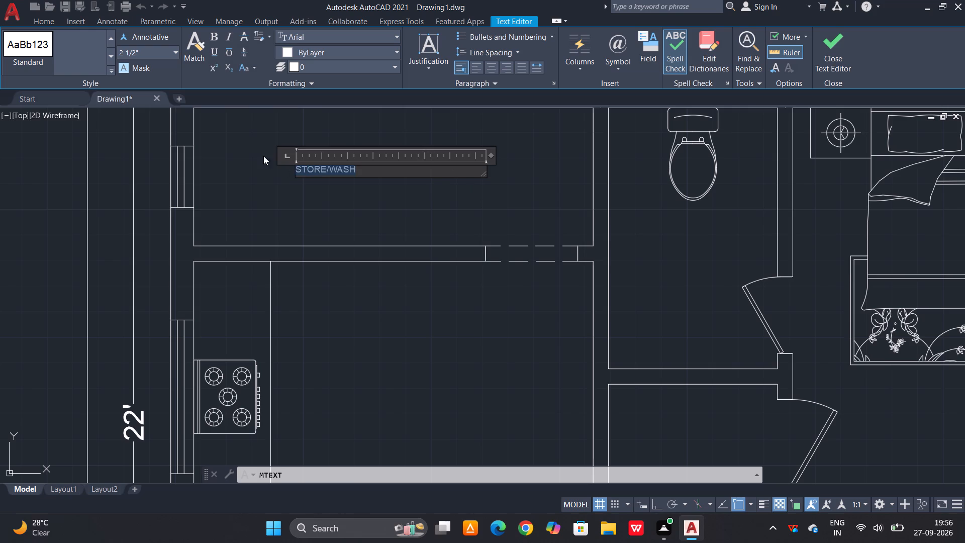
left_click(170, 52)
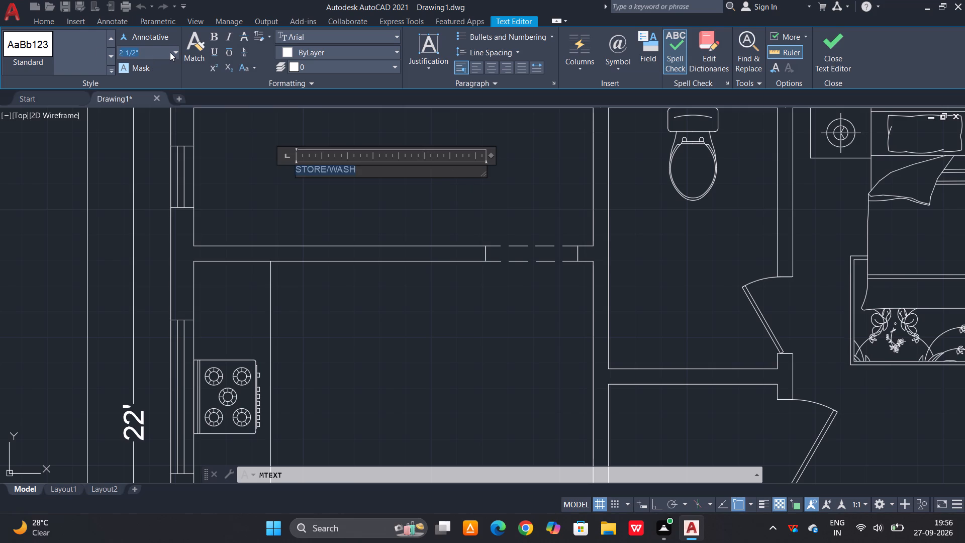
left_click(177, 52)
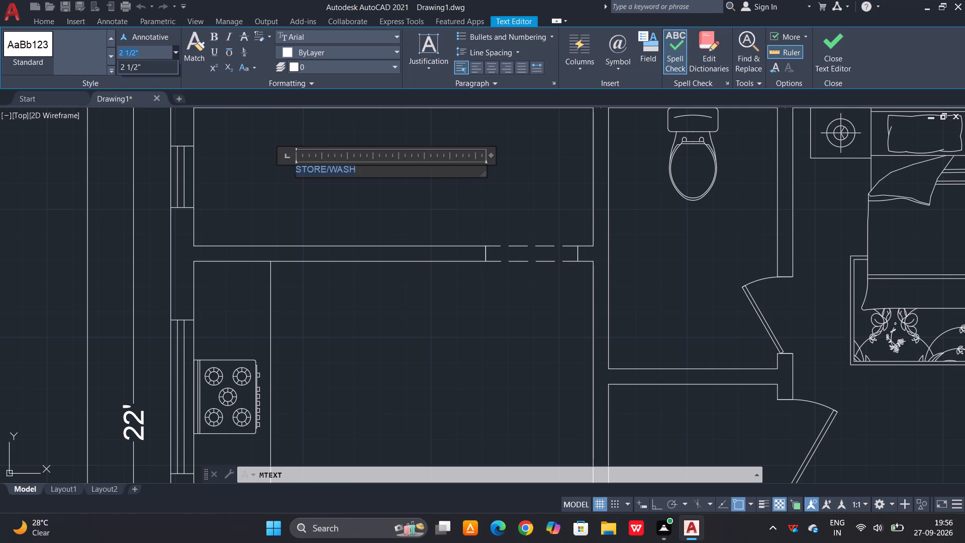
key("BackSpace")
type("10")
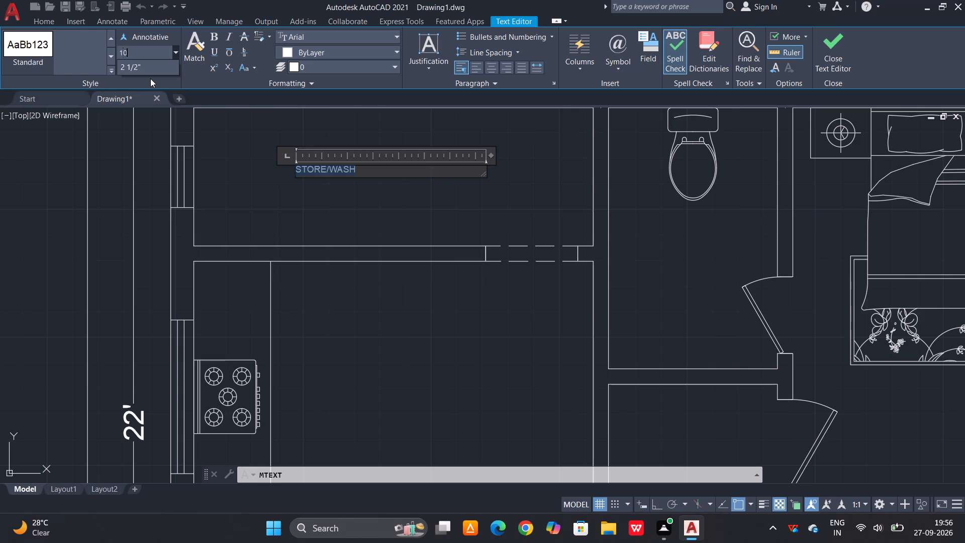
key("BackSpace")
key("BackSpace")
type("8\"")
key("Return")
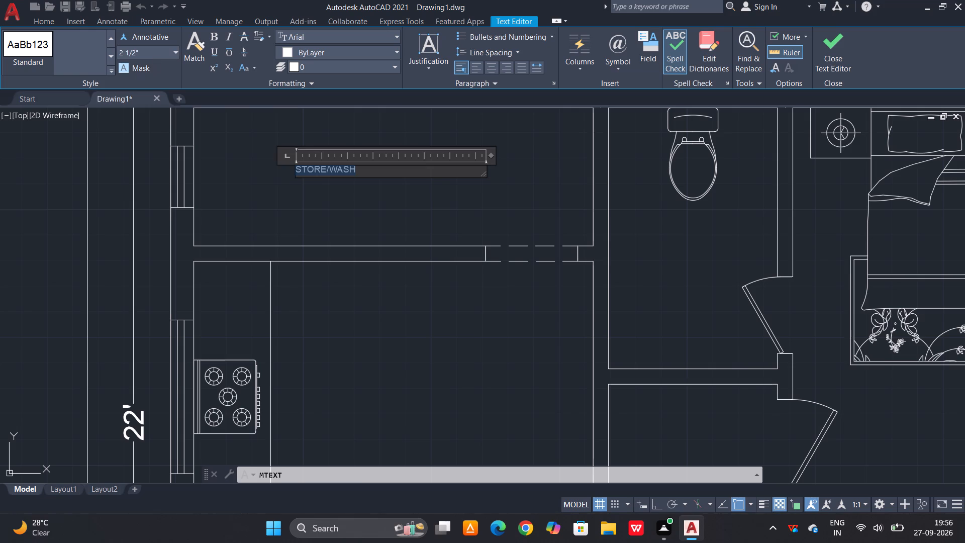
left_click(154, 55)
type("8\"")
key("Return")
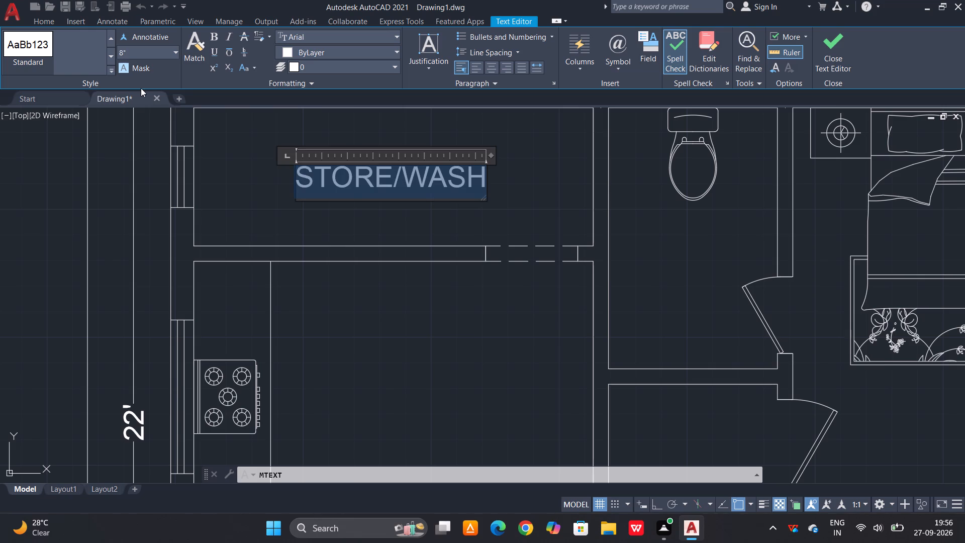
left_click(496, 62)
left_click(433, 400)
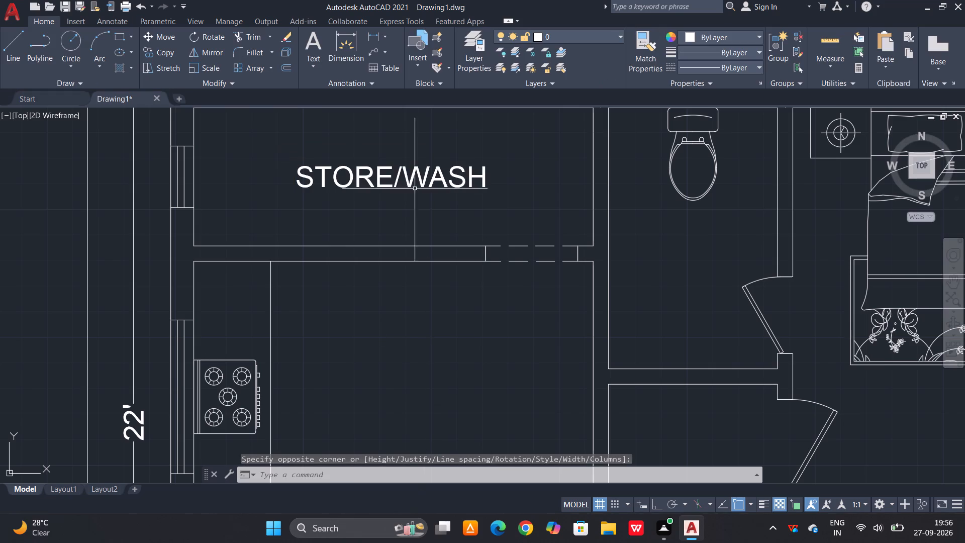
Copy the STORE/WASH label down into the open kitchen area between the stove and the inner wall.
left_click(381, 177)
key("c")
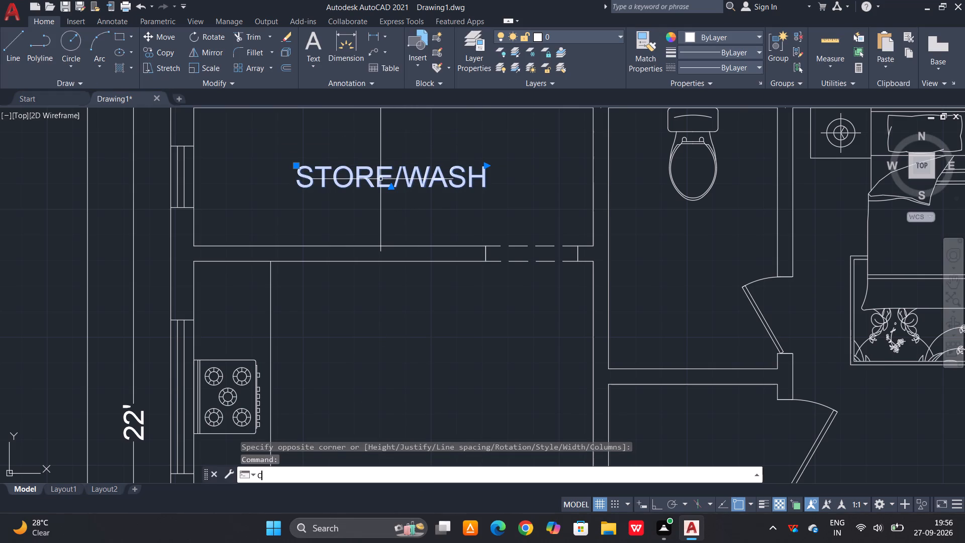
type("O")
key("space")
left_click(379, 183)
scroll(384, 180, "down", 3)
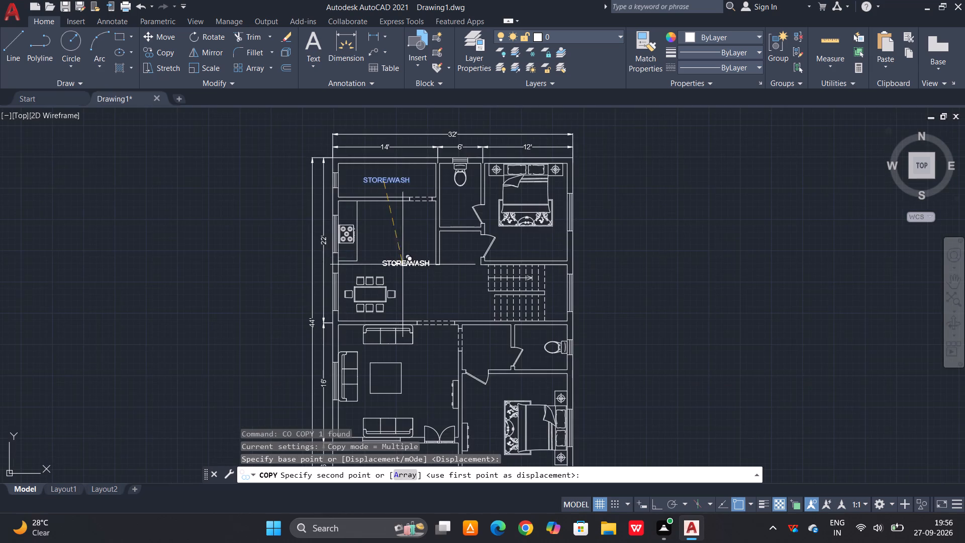
scroll(393, 266, "up", 3)
left_click(374, 158)
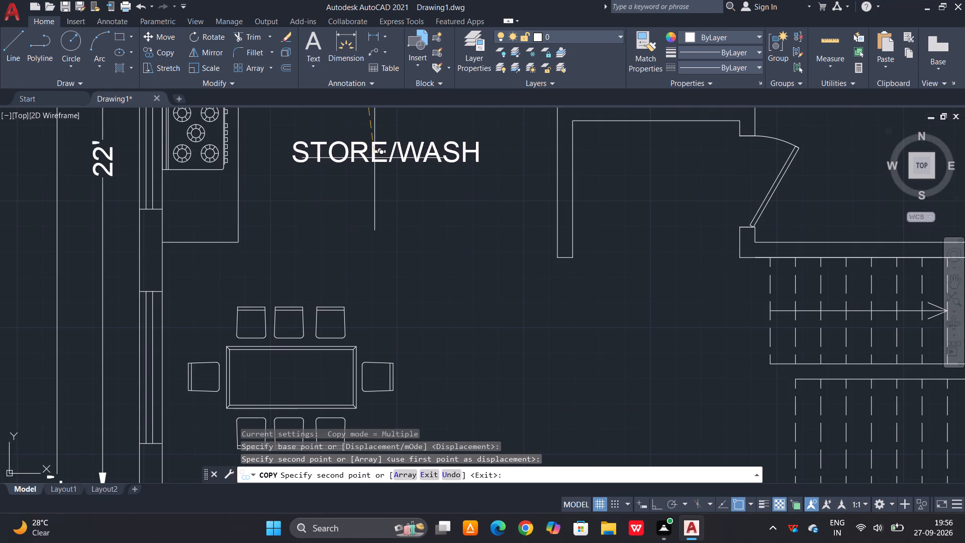
scroll(369, 209, "up", 1)
key("Escape")
Replace the copied label's text in the kitchen with KITCHEN and 13'X16' on a second line.
scroll(346, 324, "down", 1)
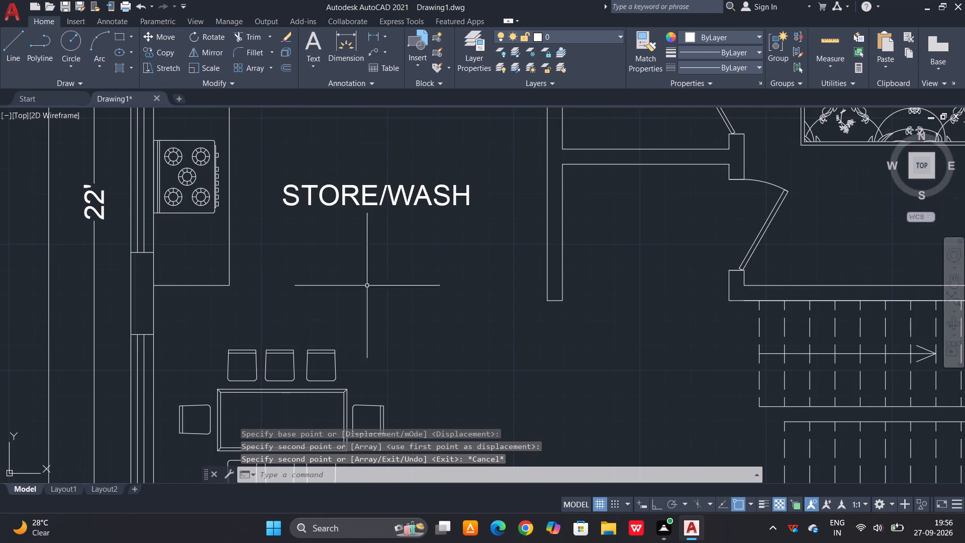
triple_click(385, 195)
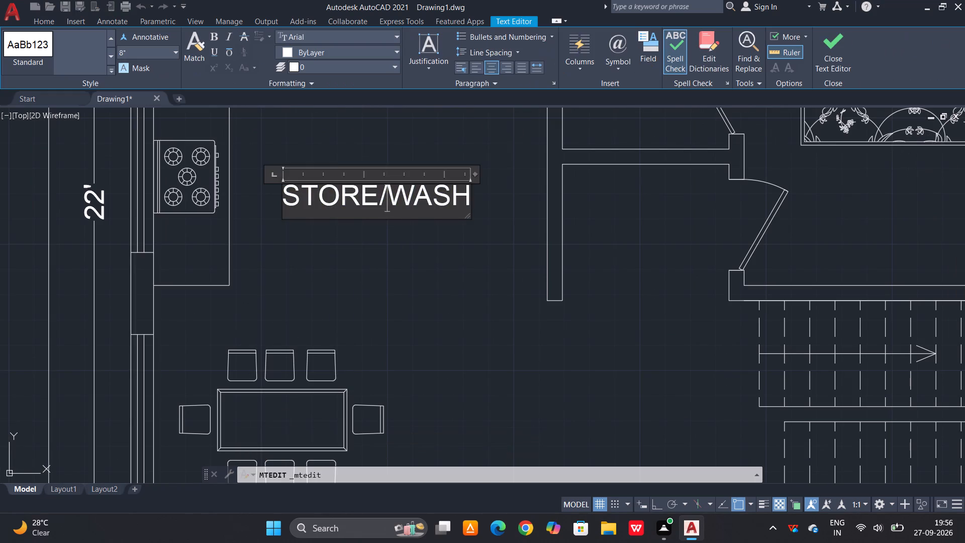
left_click(466, 197)
key("ctrl+a")
key("BackSpace")
type("KITCHEN")
key("Return")
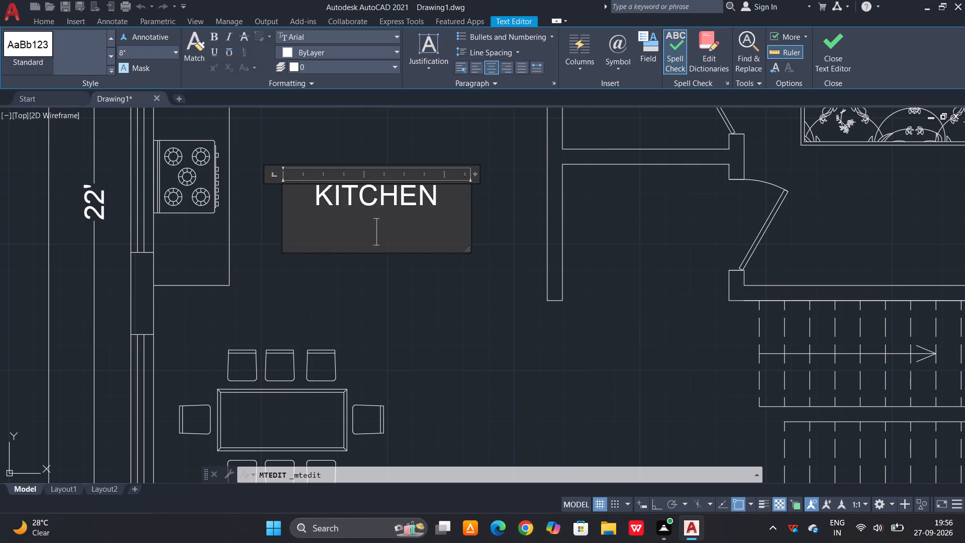
type("13")
type("',")
key("BackSpace")
type("X16")
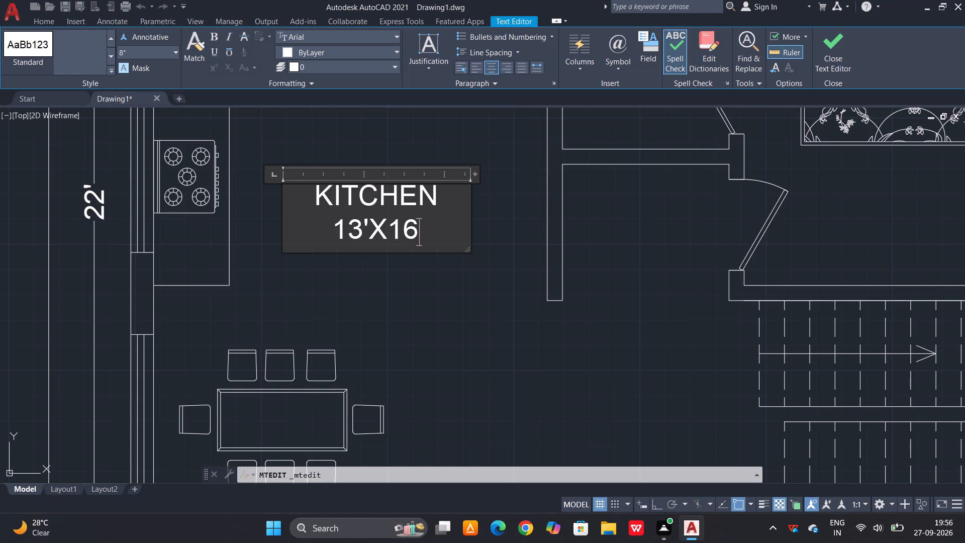
key("period")
key("BackSpace")
key("apostrophe")
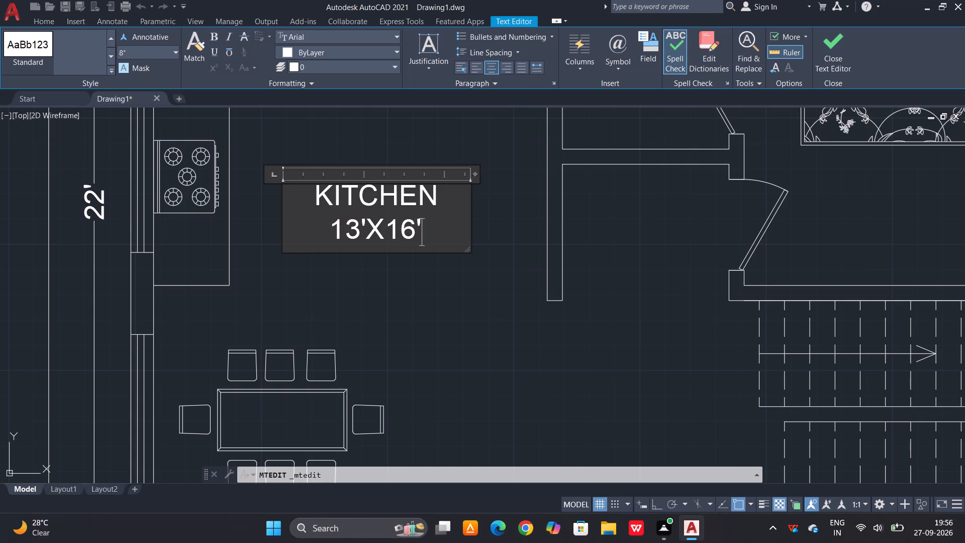
left_click(843, 51)
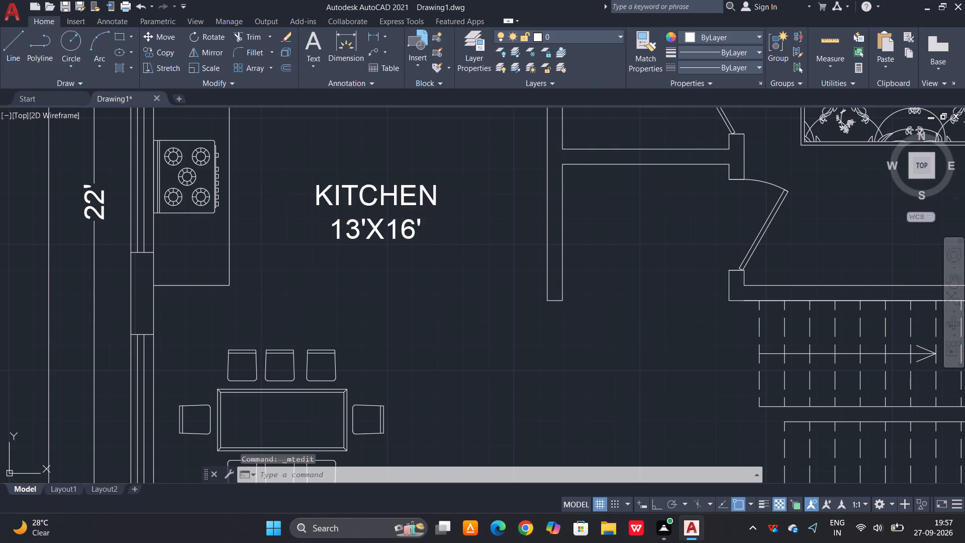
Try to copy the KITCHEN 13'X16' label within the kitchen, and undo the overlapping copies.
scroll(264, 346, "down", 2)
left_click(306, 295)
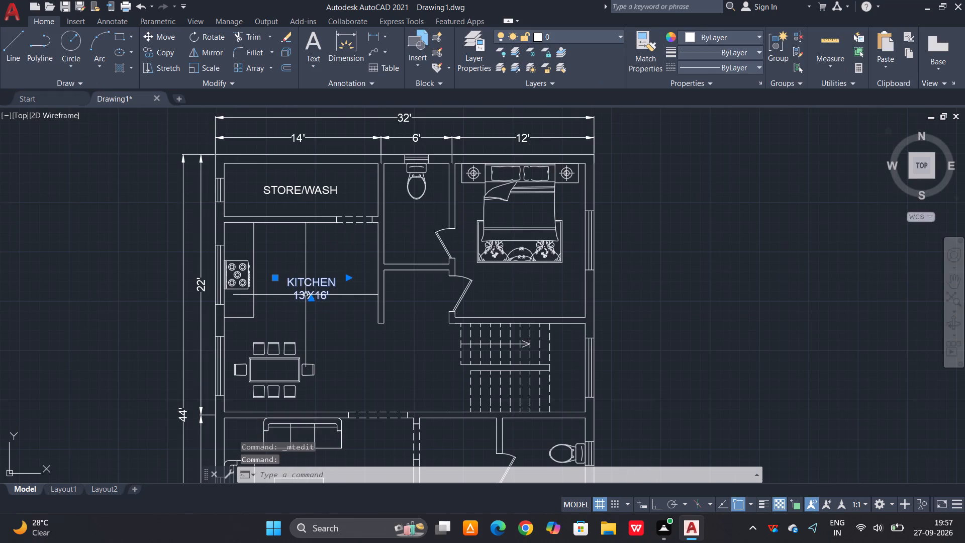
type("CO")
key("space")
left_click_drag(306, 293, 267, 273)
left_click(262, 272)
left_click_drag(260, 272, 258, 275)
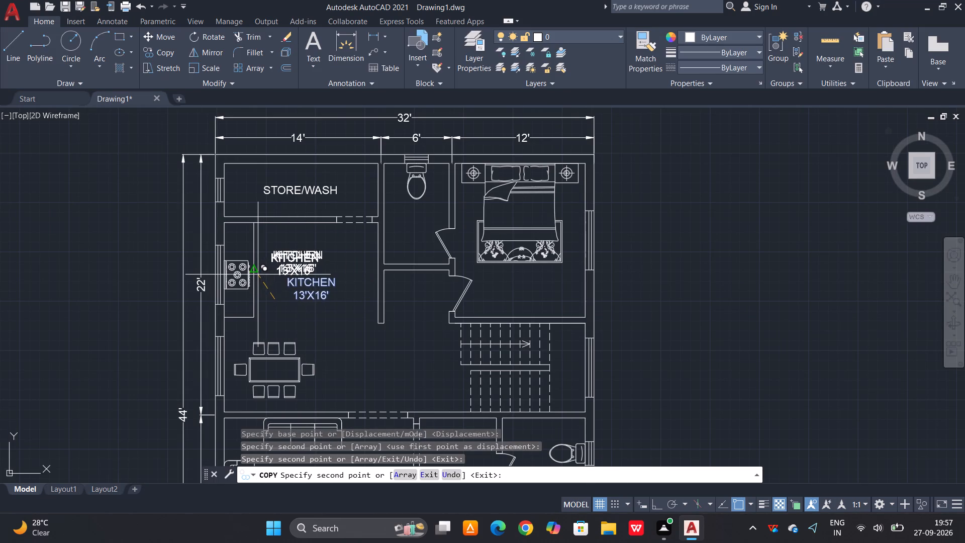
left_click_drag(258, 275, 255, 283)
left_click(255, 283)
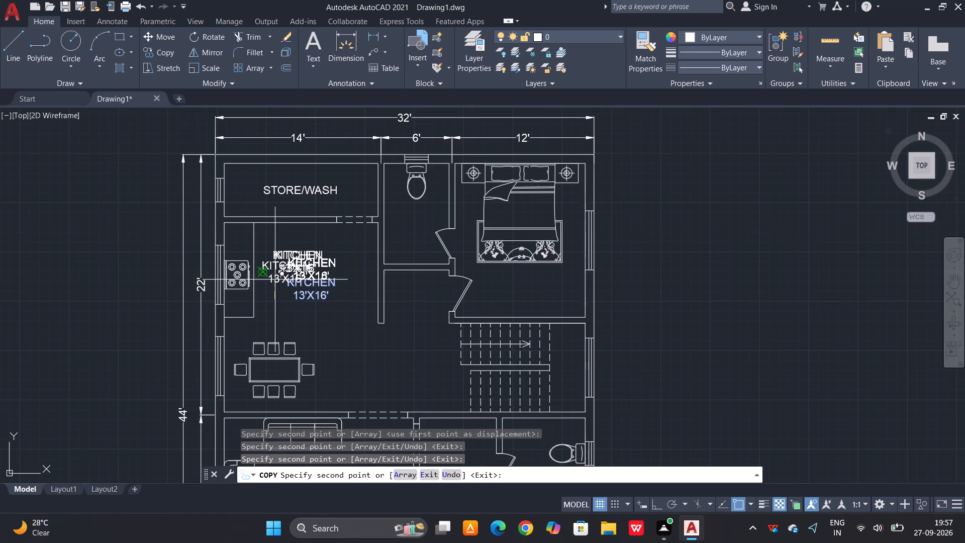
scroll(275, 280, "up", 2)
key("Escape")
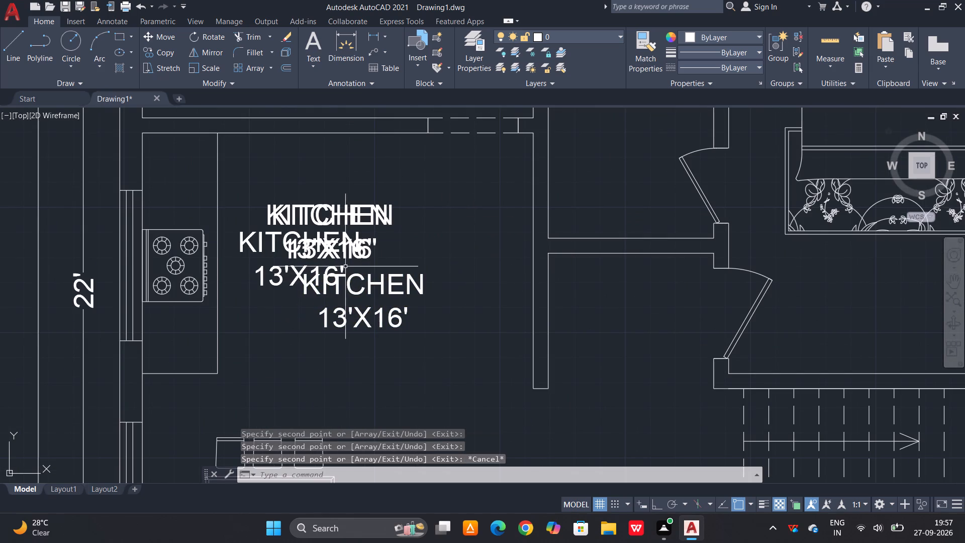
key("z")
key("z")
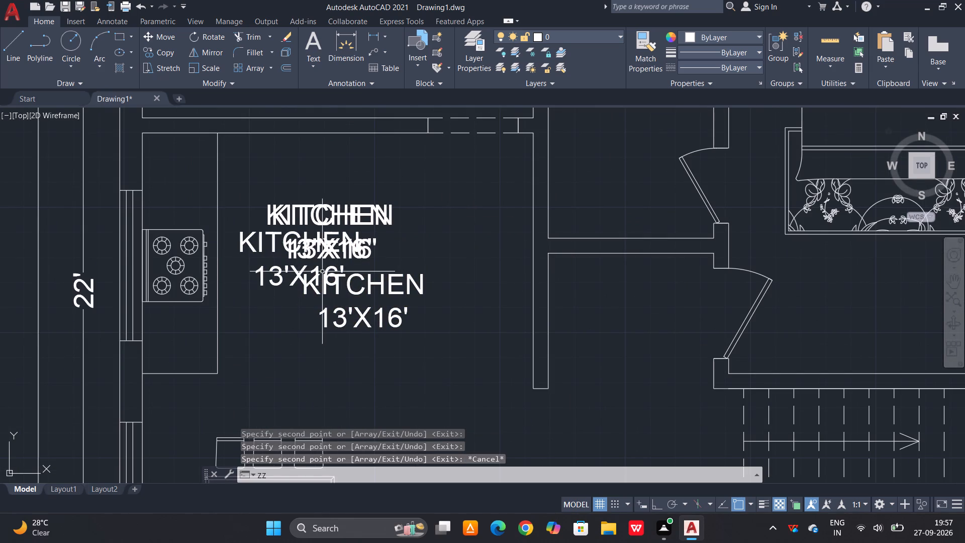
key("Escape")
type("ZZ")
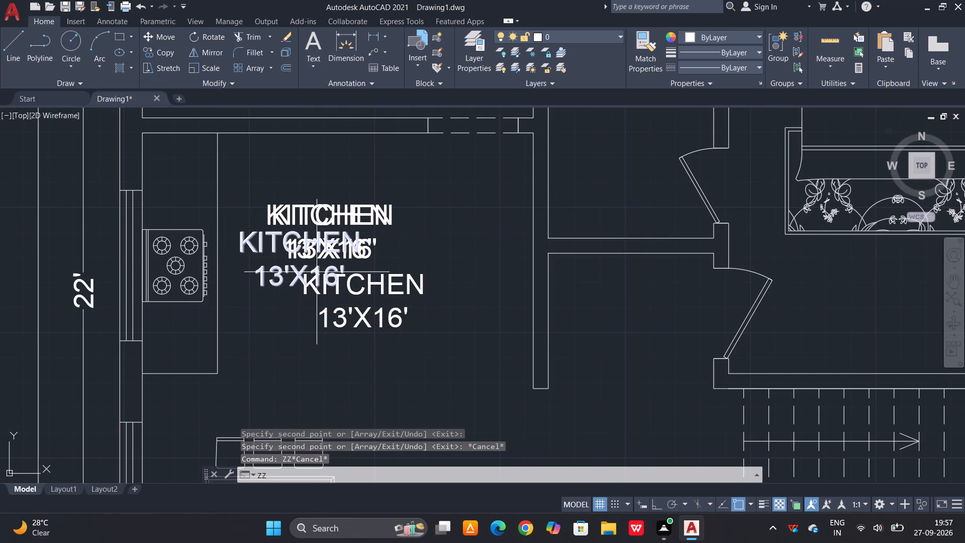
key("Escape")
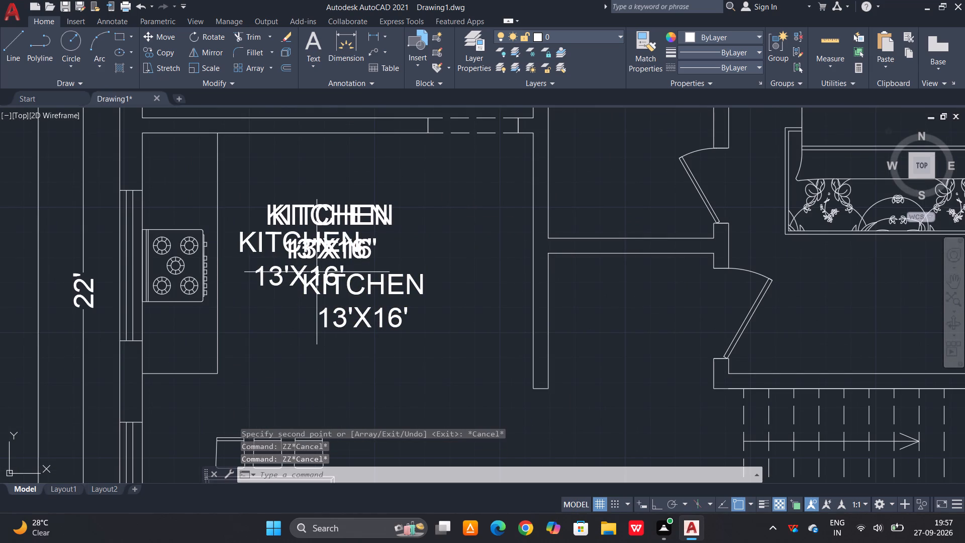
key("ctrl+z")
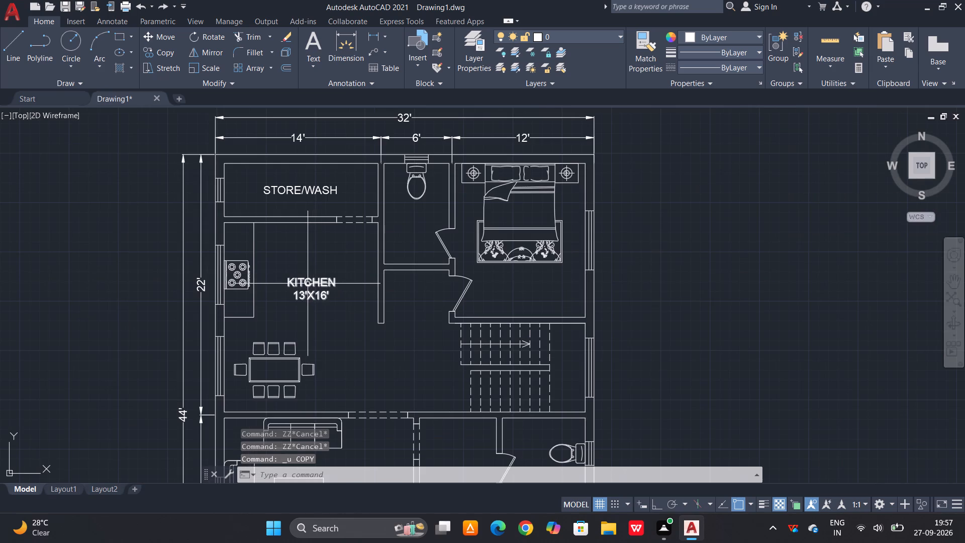
Copy the KITCHEN 13'X16' label onto the dining table and onto the bed in the upper bedroom.
left_click(308, 284)
type("CO")
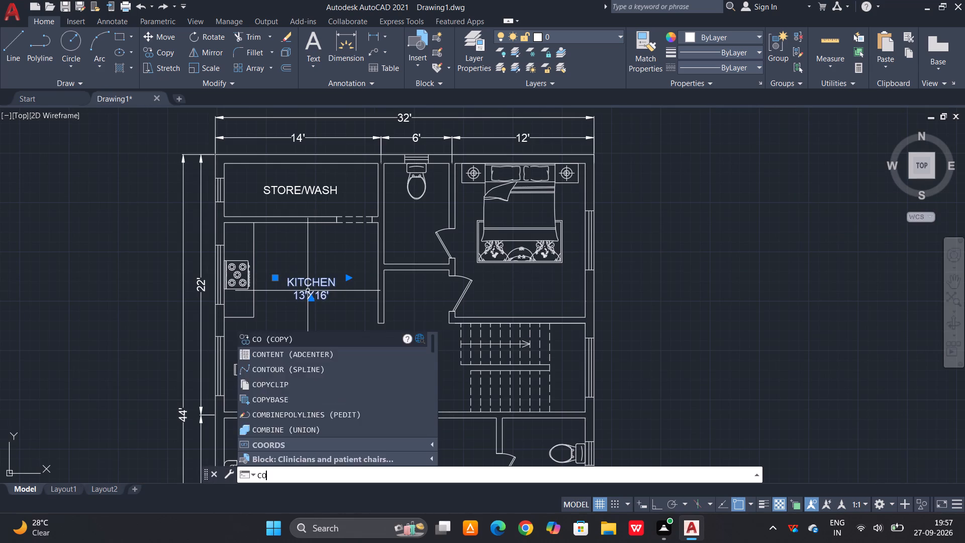
key("space")
scroll(322, 278, "down", 3)
scroll(323, 279, "up", 3)
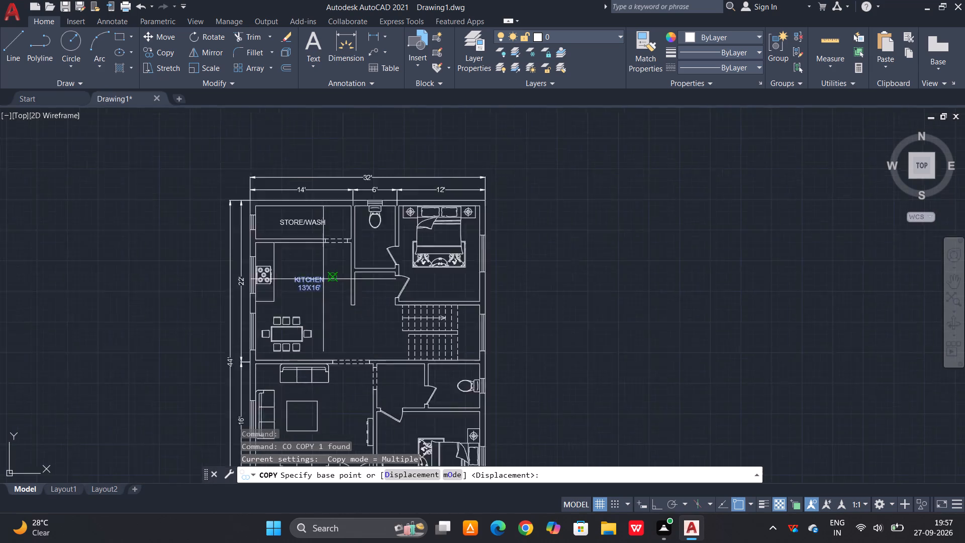
left_click(303, 292)
scroll(272, 386, "up", 3)
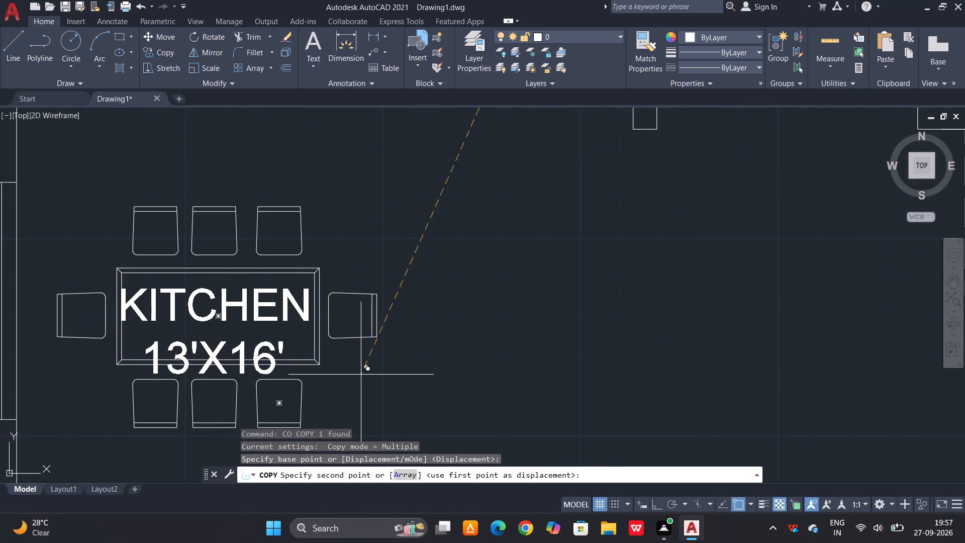
left_click(355, 360)
scroll(351, 366, "down", 3)
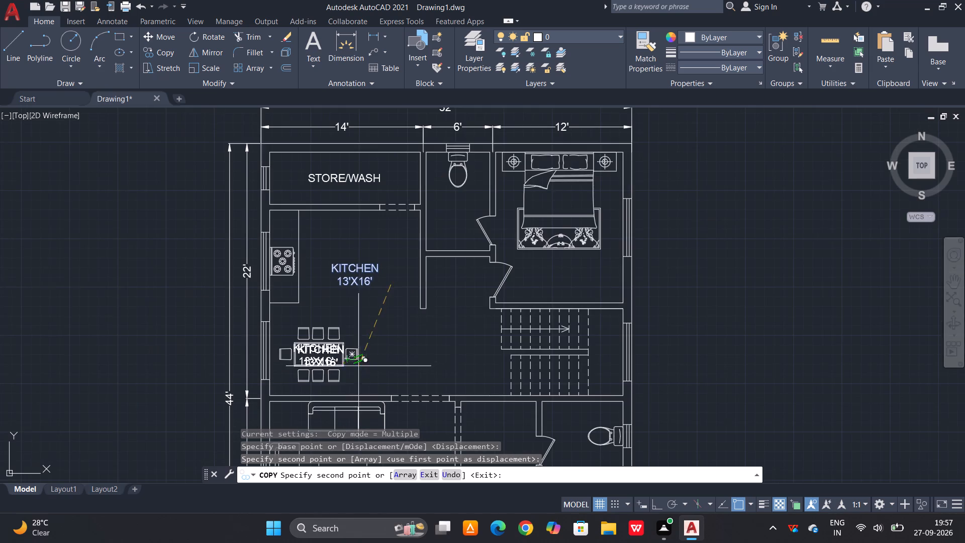
scroll(648, 195, "up", 2)
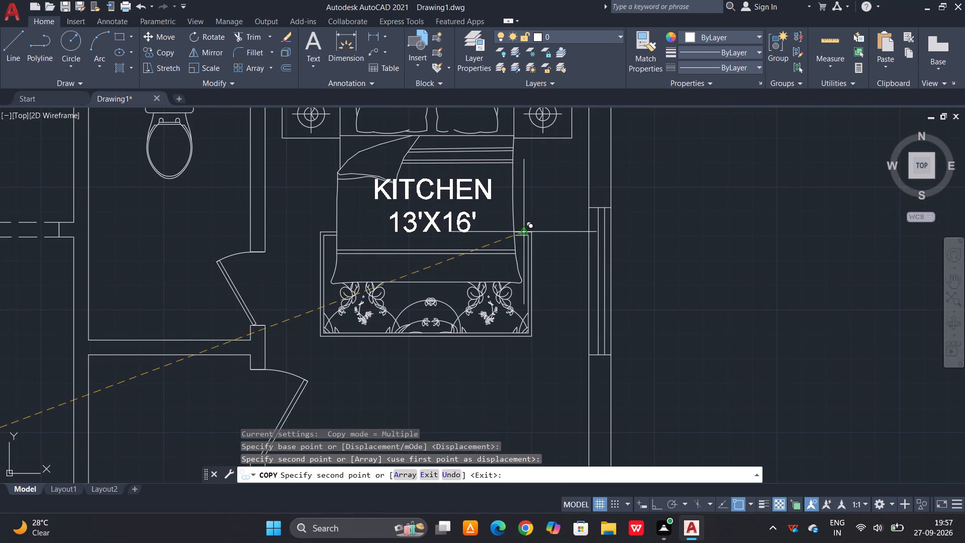
left_click(531, 237)
Copy the KITCHEN 13'X16' label into the lower bedroom above the bed, the living room above the bottom sofa, and the lower toilet.
scroll(529, 232, "down", 1)
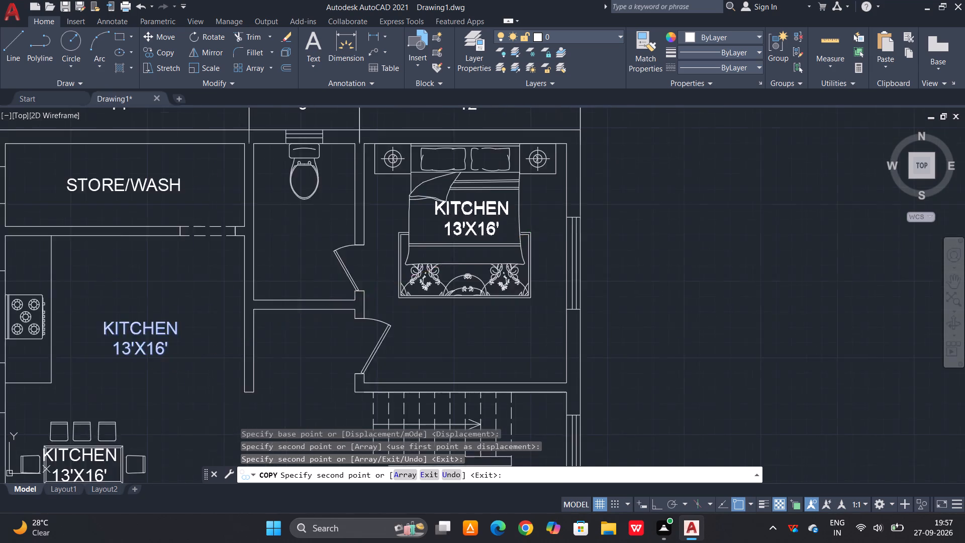
scroll(529, 232, "down", 1)
scroll(540, 175, "down", 2)
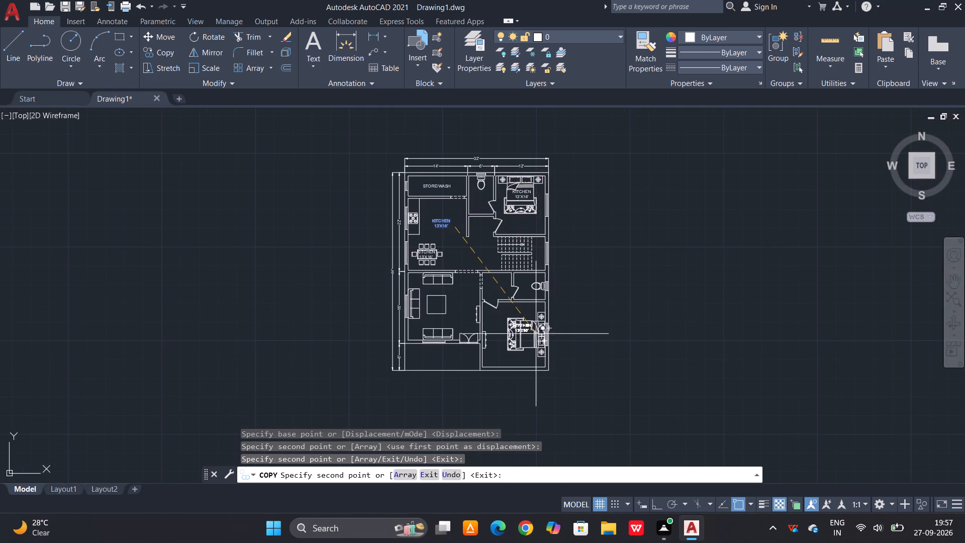
scroll(536, 334, "up", 3)
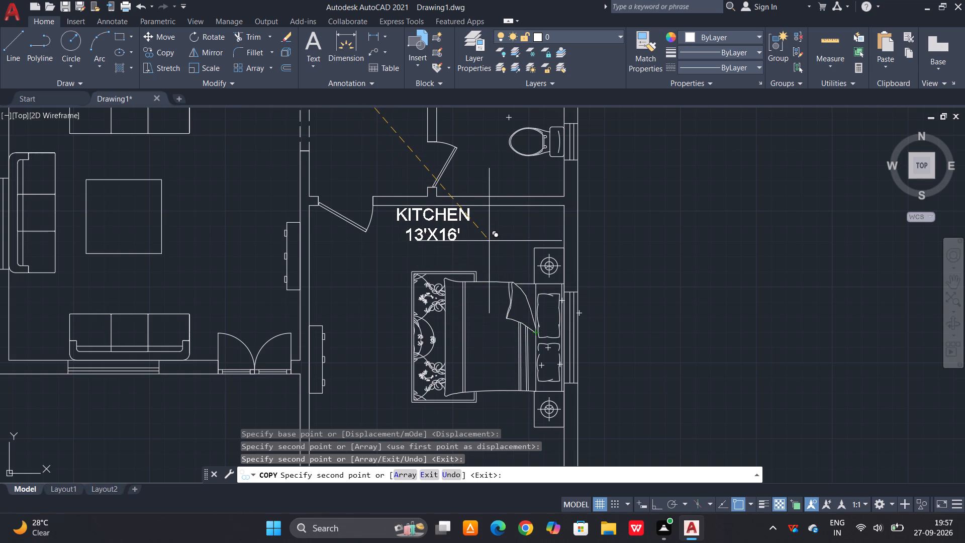
left_click(496, 259)
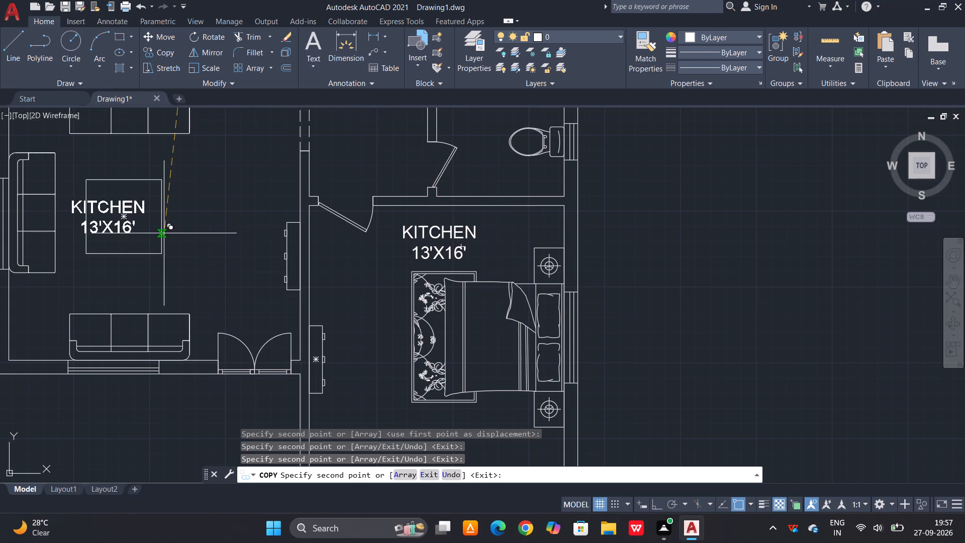
middle_click_drag(164, 233, 272, 245)
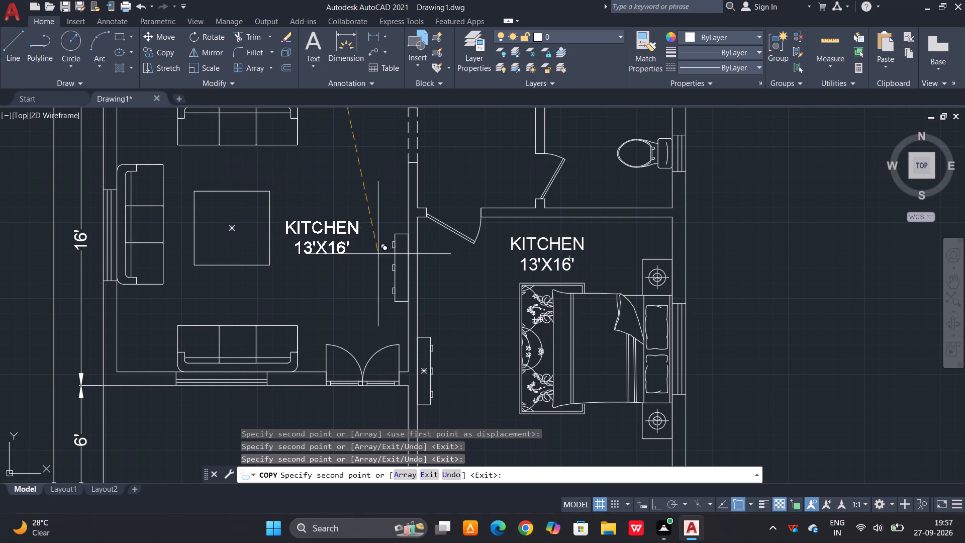
left_click(295, 310)
scroll(348, 396, "down", 2)
scroll(459, 292, "up", 3)
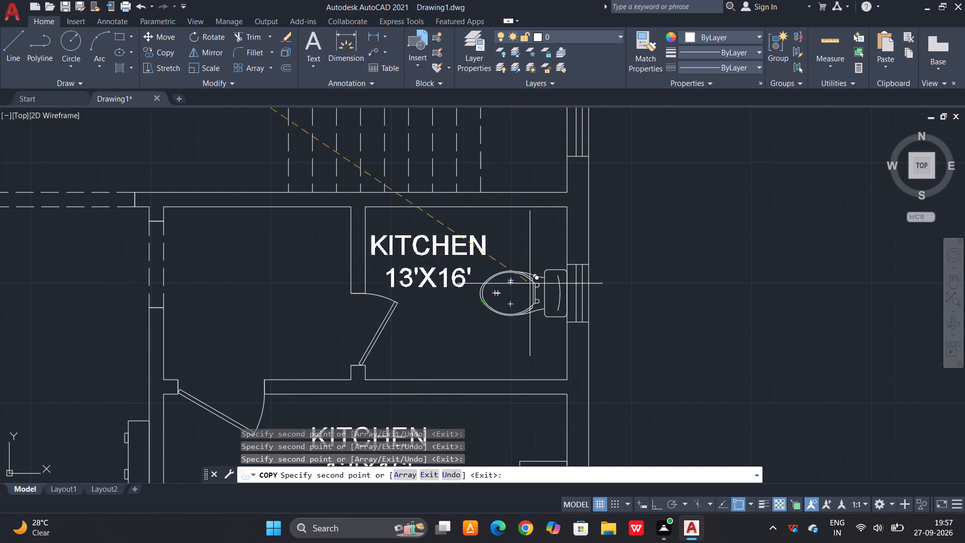
left_click(528, 282)
scroll(512, 403, "down", 2)
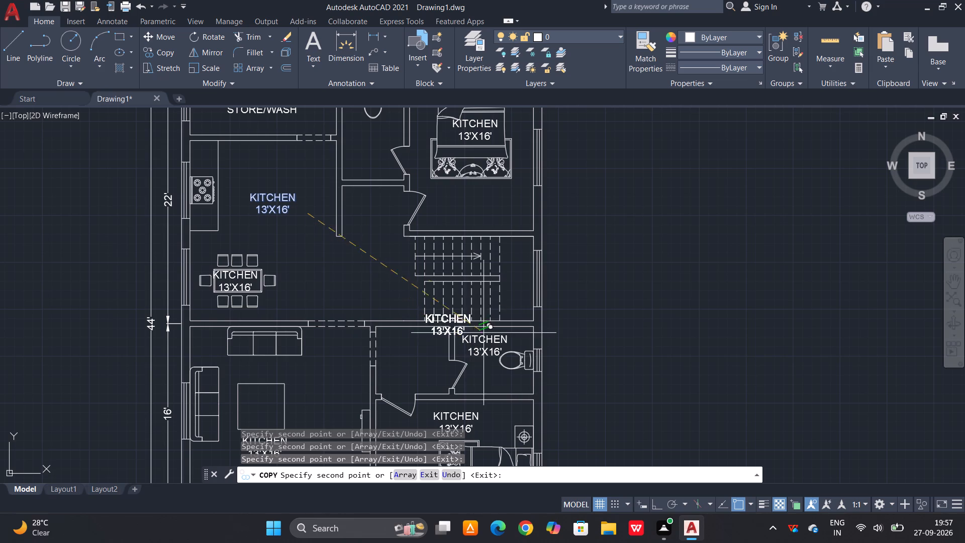
key("Escape")
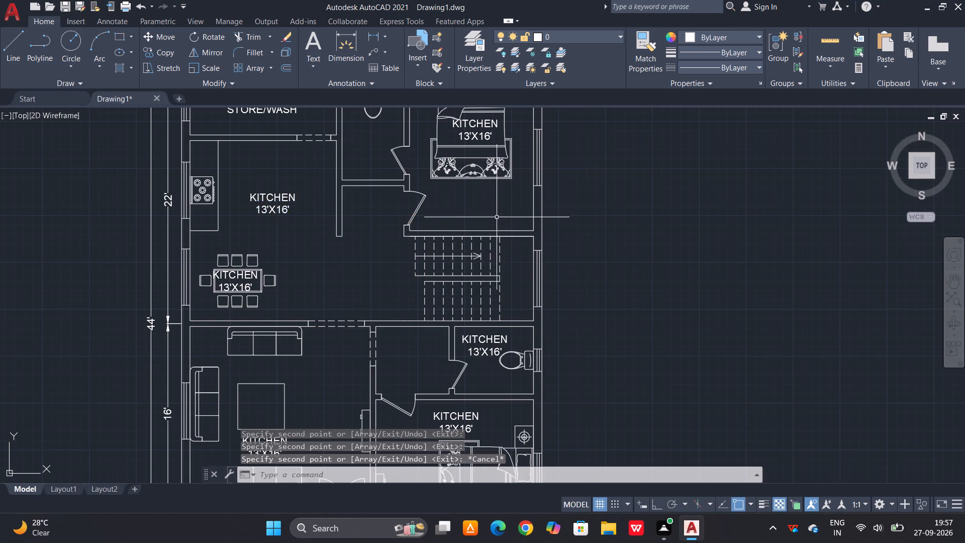
Copy the wall cabinet on the living room's inner wall straight across into the open floor beside it.
scroll(492, 176, "down", 2)
scroll(421, 325, "up", 3)
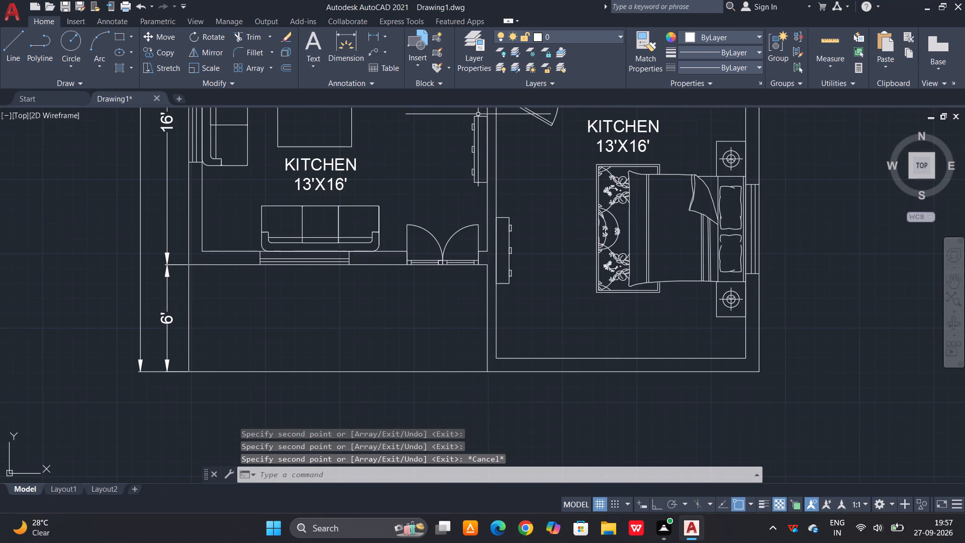
scroll(478, 114, "up", 2)
left_click(473, 109)
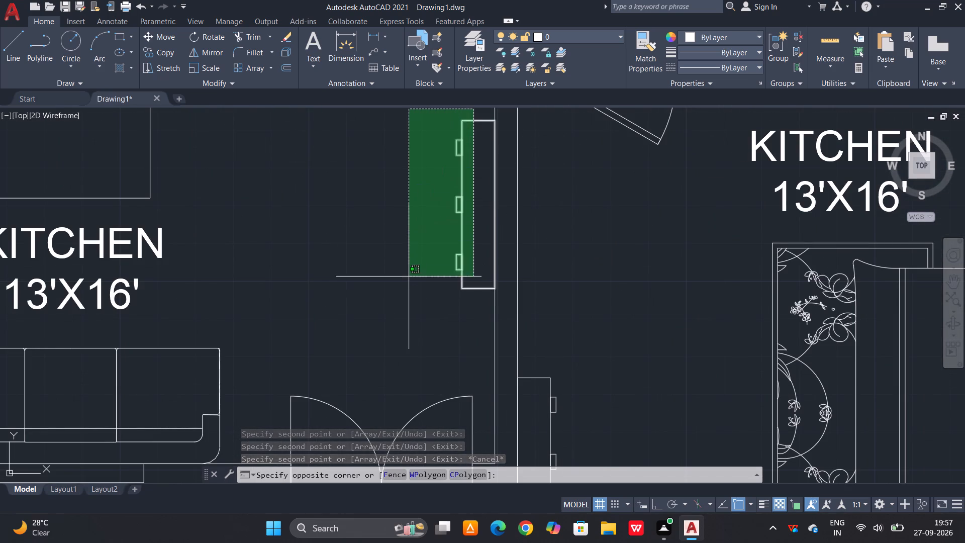
left_click(409, 277)
type("CO")
key("space")
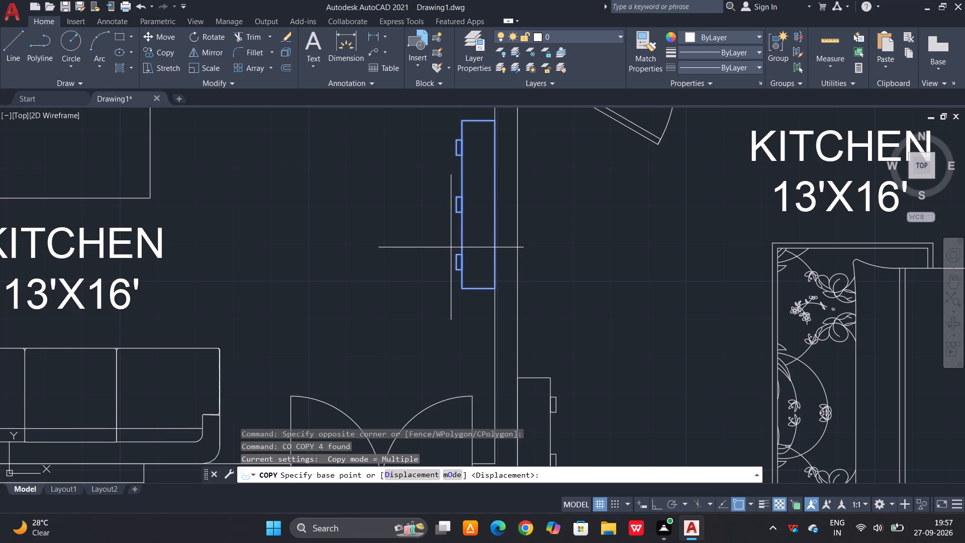
left_click(451, 247)
left_click(304, 248)
key("Escape")
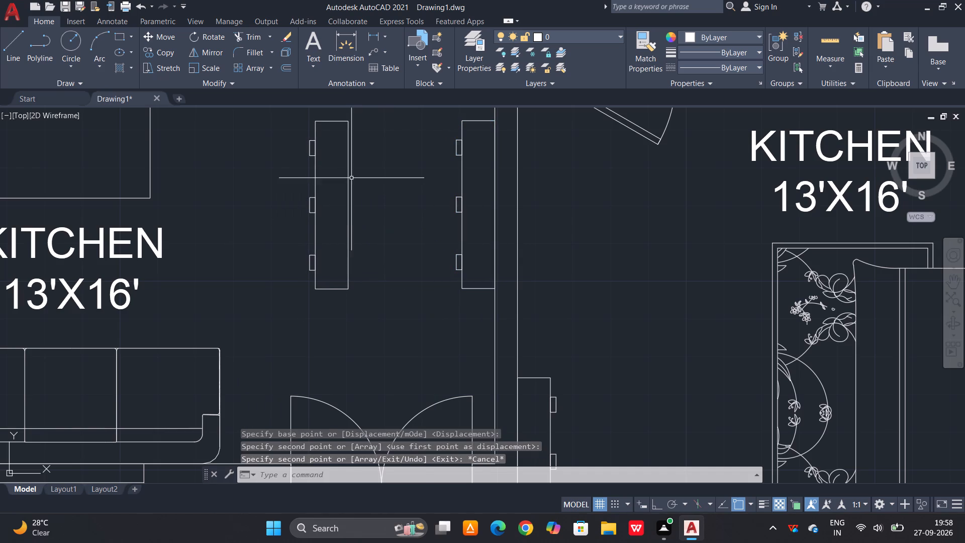
left_click(351, 178)
key("Escape")
left_click_drag(366, 104, 361, 115)
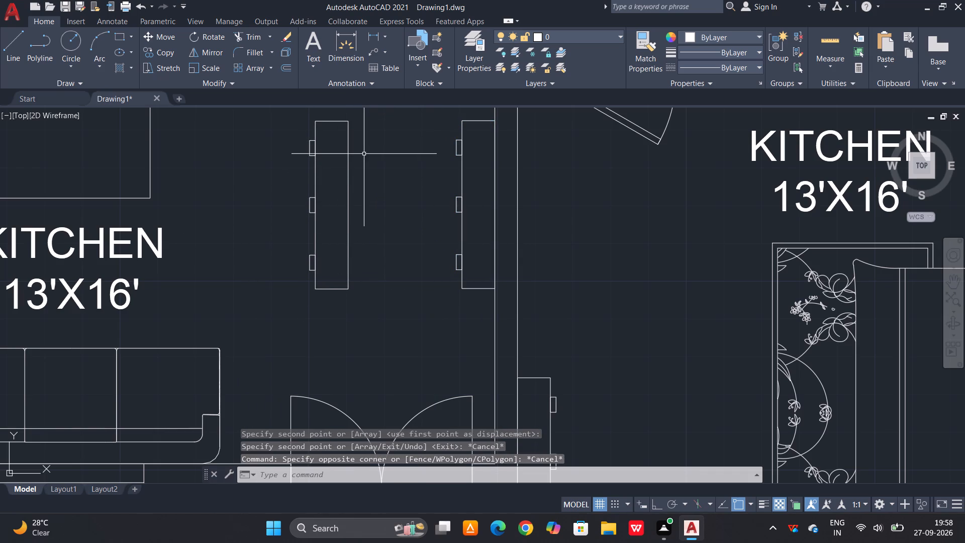
Rotate the copied cabinet a quarter turn clockwise with Ortho on, so its three knobs face the top of the plan.
scroll(365, 151, "down", 1)
left_click(370, 134)
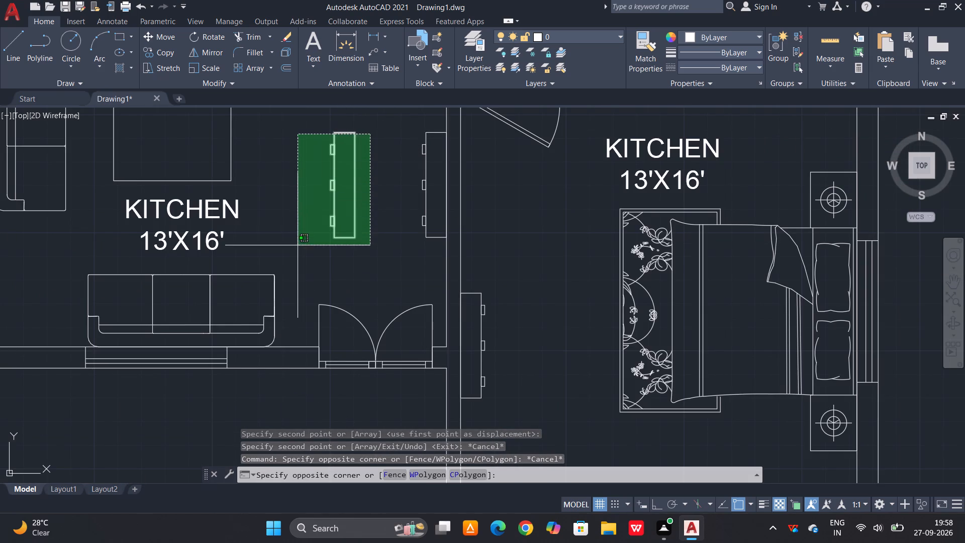
left_click(298, 245)
type("RO")
key("space")
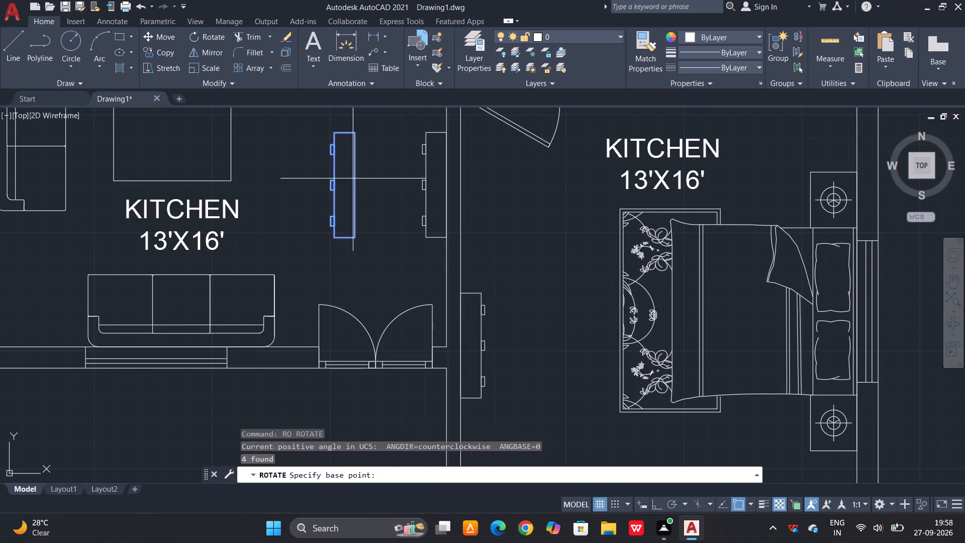
left_click(360, 166)
key("F8")
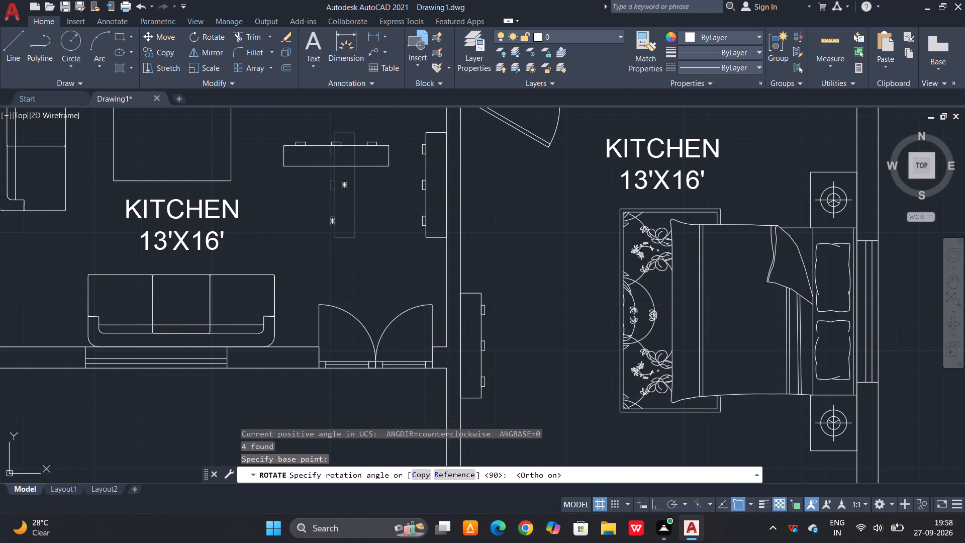
left_click(356, 221)
Move the rotated cabinet by its back-edge midpoint onto the upper bedroom's bottom wall, above the staircase, with Ortho off.
left_click(365, 165)
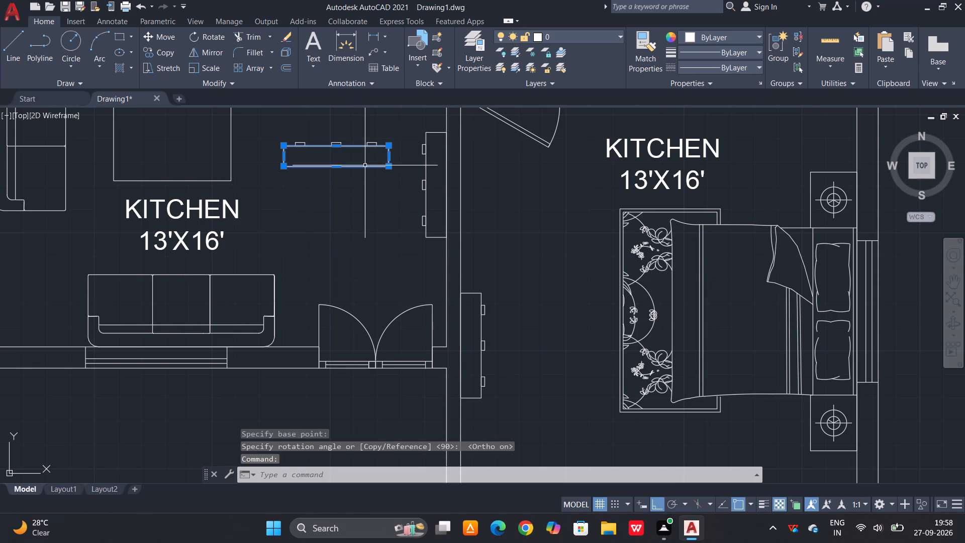
left_click(376, 128)
left_click(310, 173)
left_click_drag(316, 133, 305, 143)
left_click(269, 170)
key("m")
key("space")
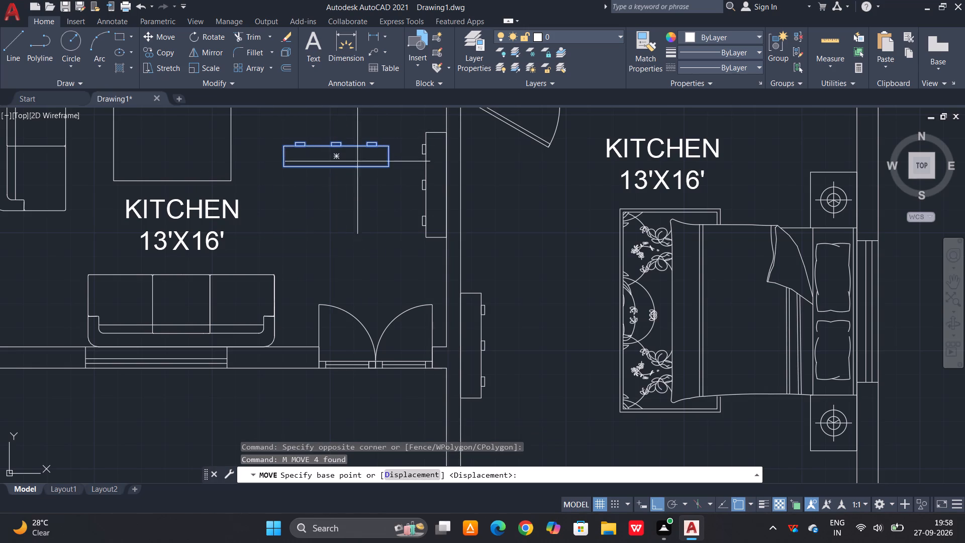
left_click(337, 167)
scroll(312, 210, "down", 4)
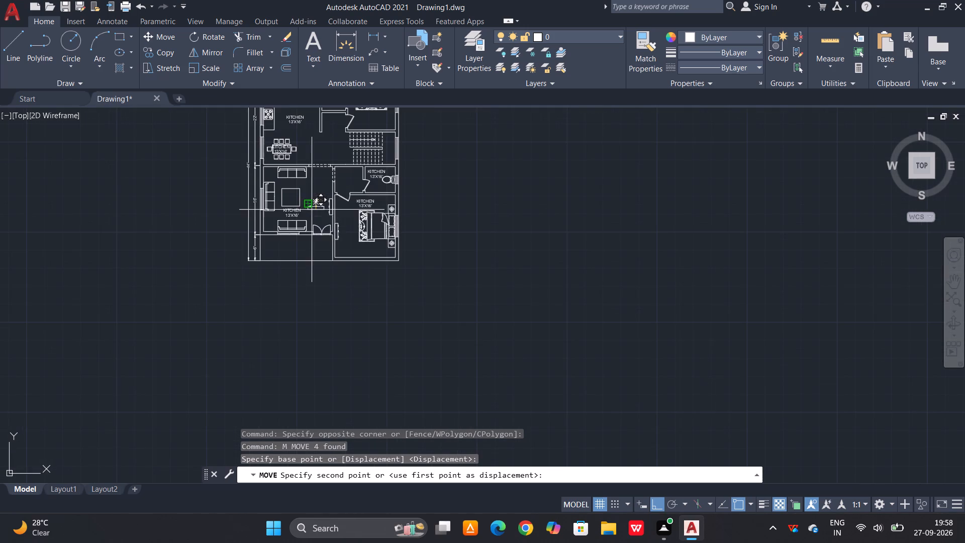
scroll(316, 201, "down", 1)
scroll(345, 164, "up", 3)
middle_click_drag(350, 147, 351, 193)
key("F8")
scroll(354, 189, "up", 2)
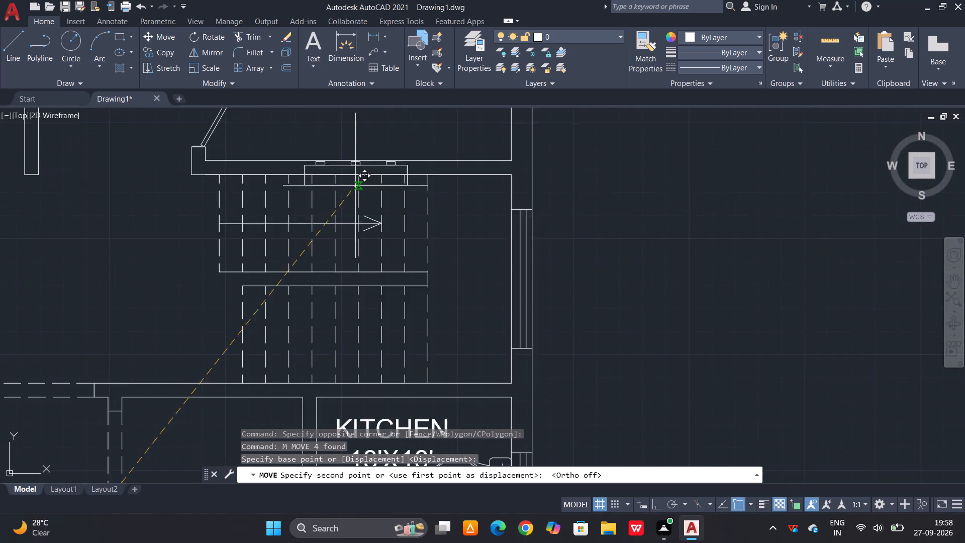
scroll(355, 186, "up", 1)
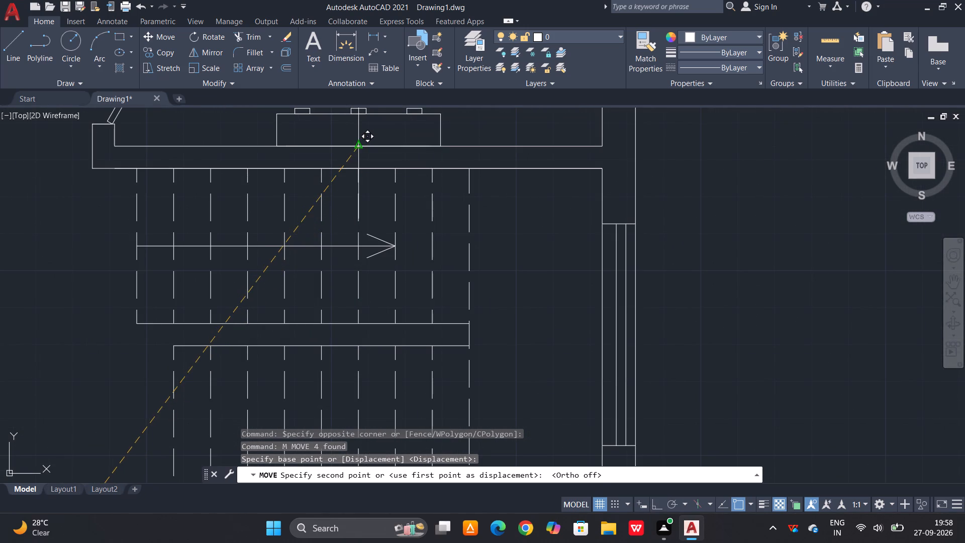
left_click(359, 144)
Replace the KITCHEN 13'X16' text on the dining table with DINING.
scroll(392, 183, "down", 2)
scroll(514, 207, "down", 1)
scroll(496, 279, "down", 1)
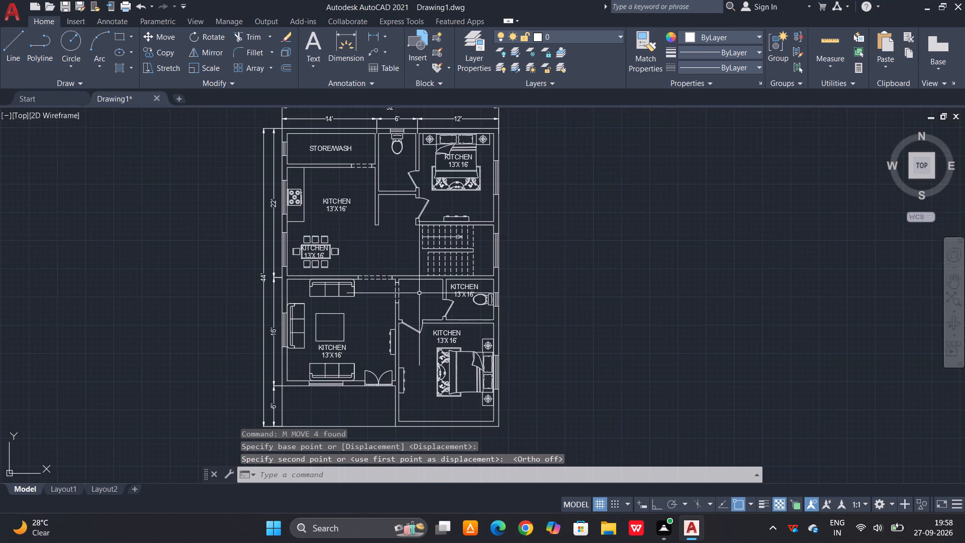
scroll(346, 227, "up", 2)
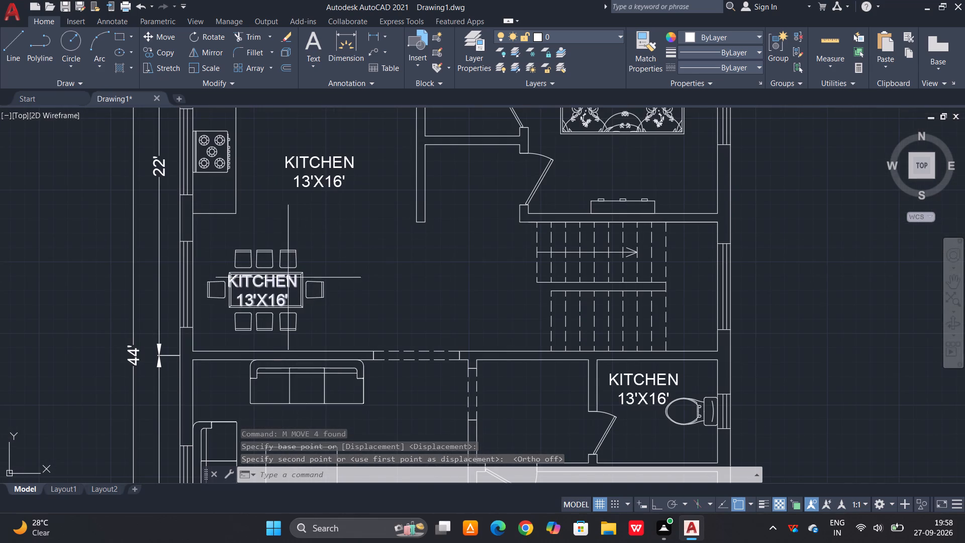
double_click(266, 287)
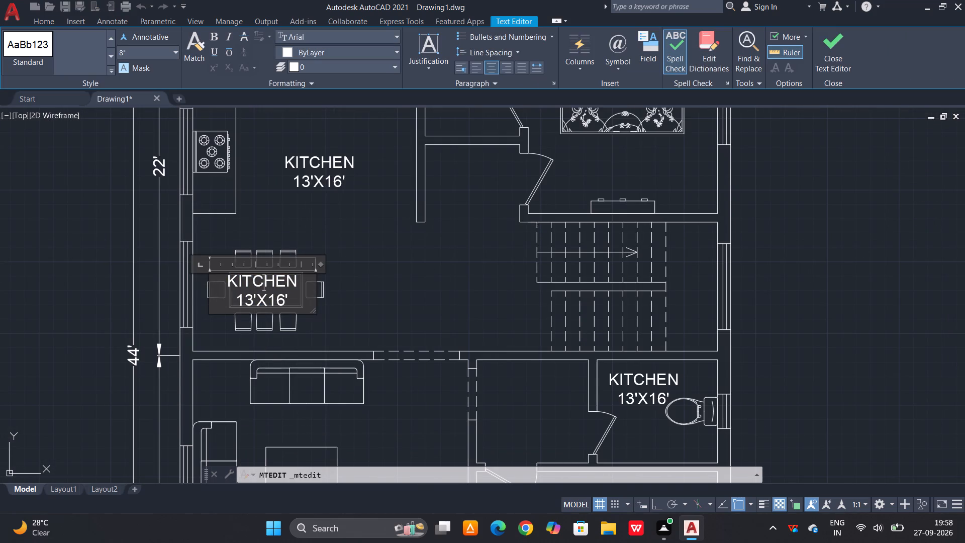
left_click_drag(296, 306, 213, 284)
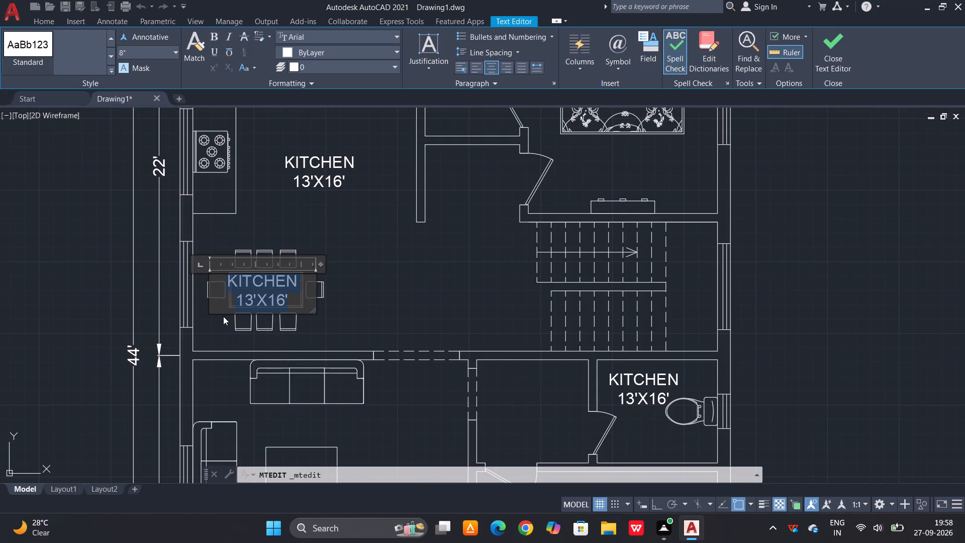
key("BackSpace")
type("DIN")
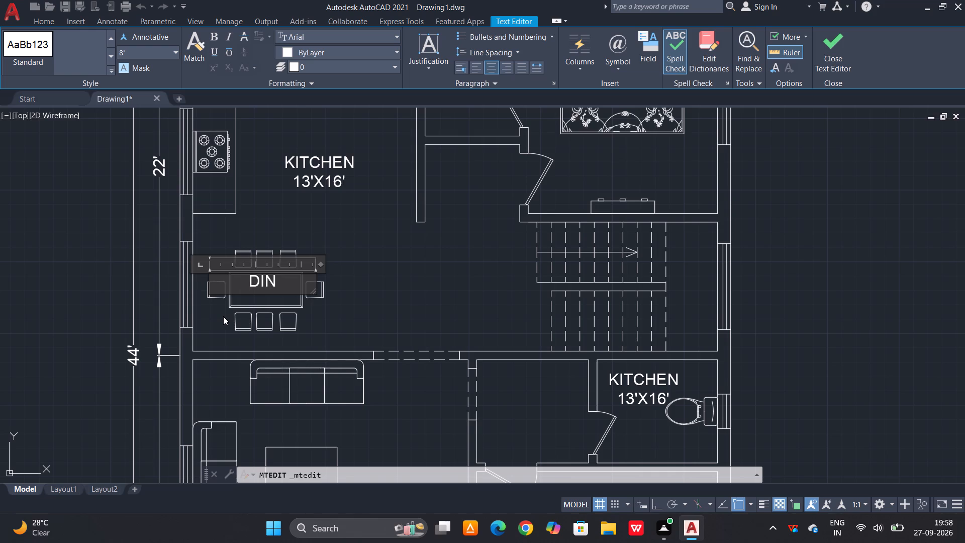
type("IG")
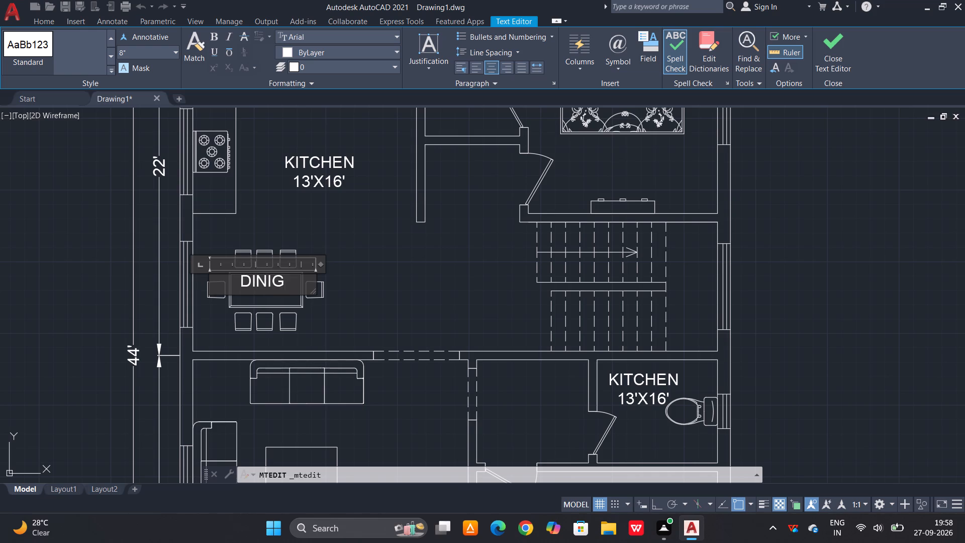
key("BackSpace")
type("NG")
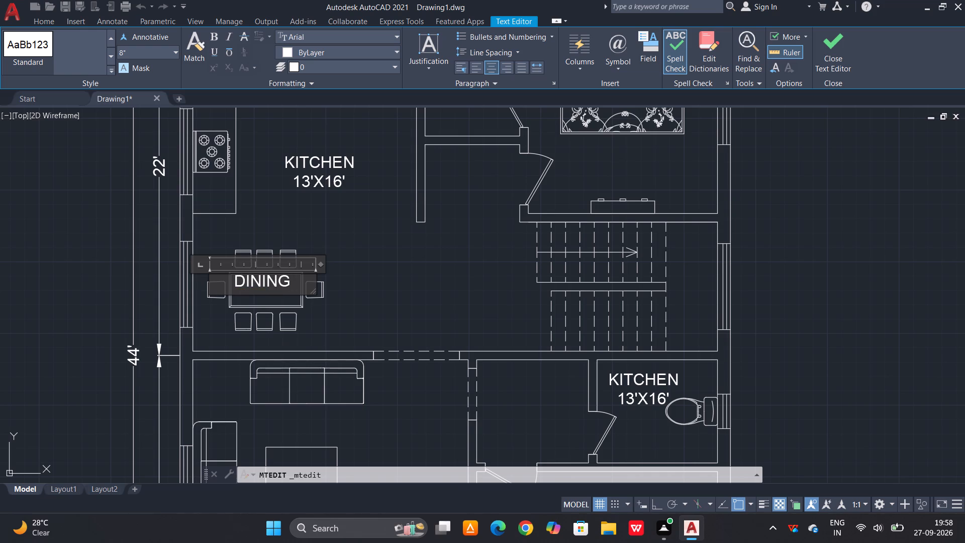
left_click(839, 68)
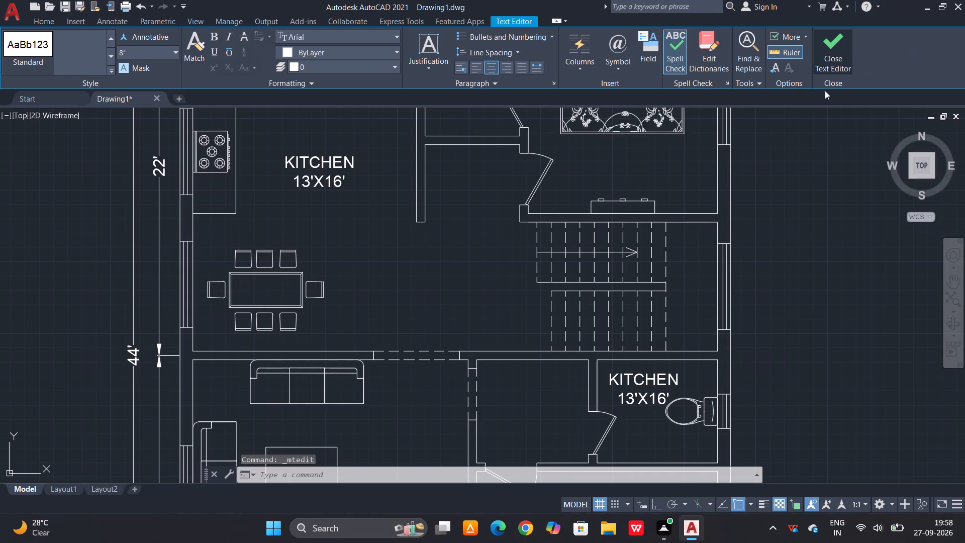
Move the DINING label to the centre of the dining table.
scroll(418, 397, "up", 1)
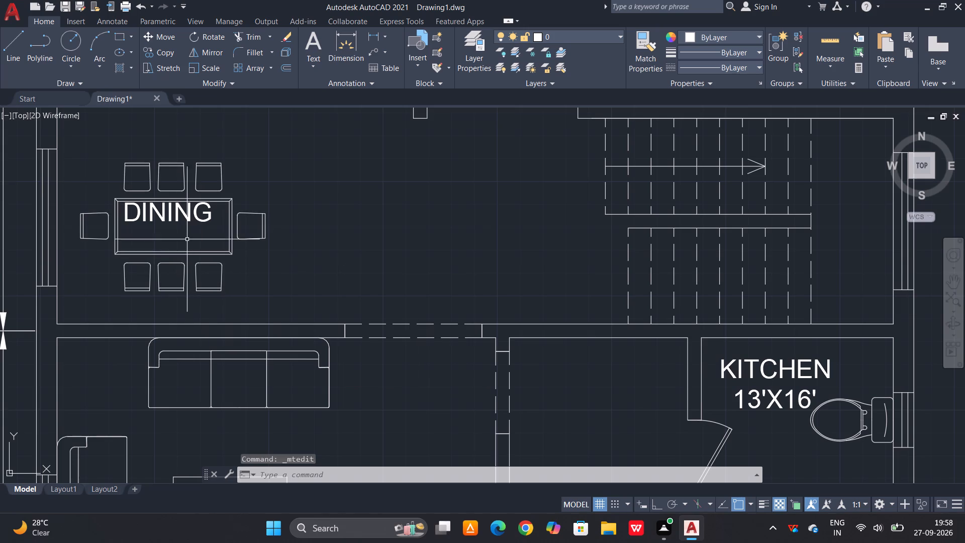
left_click(187, 213)
type("M")
key("space")
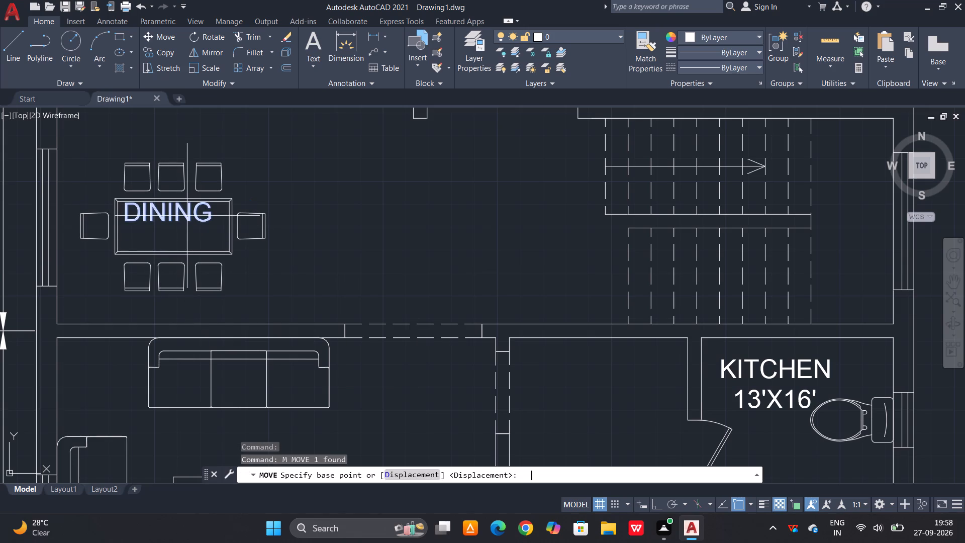
left_click_drag(187, 216, 189, 231)
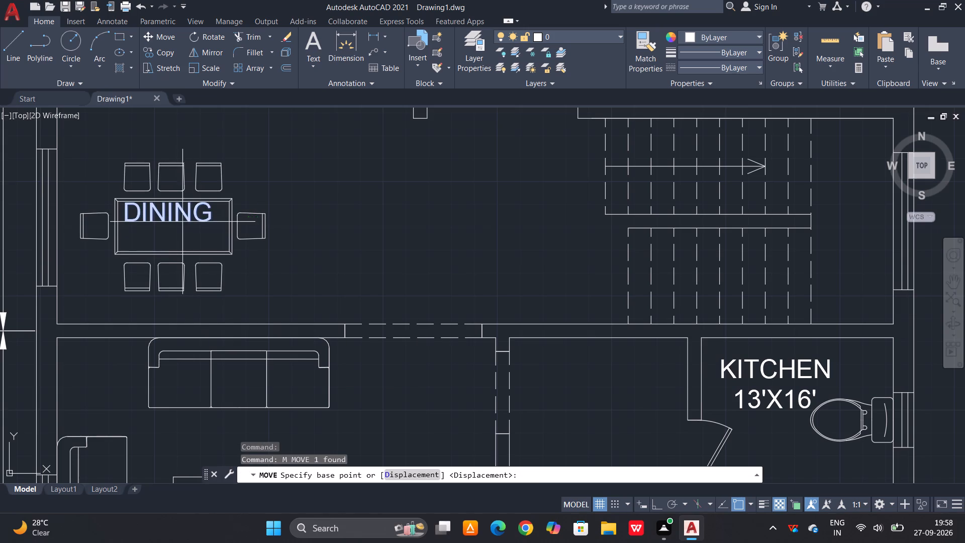
left_click_drag(178, 221, 272, 236)
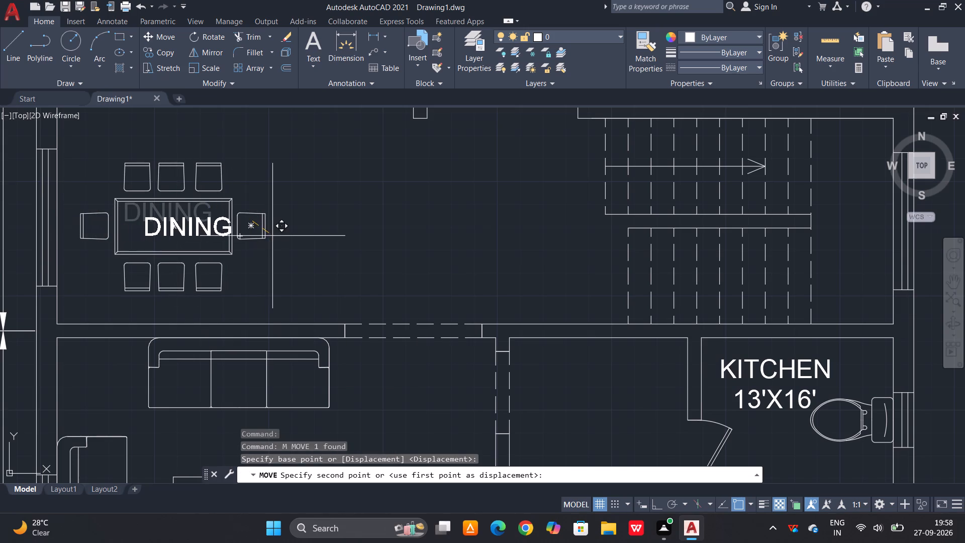
left_click_drag(272, 236, 262, 234)
left_click(262, 234)
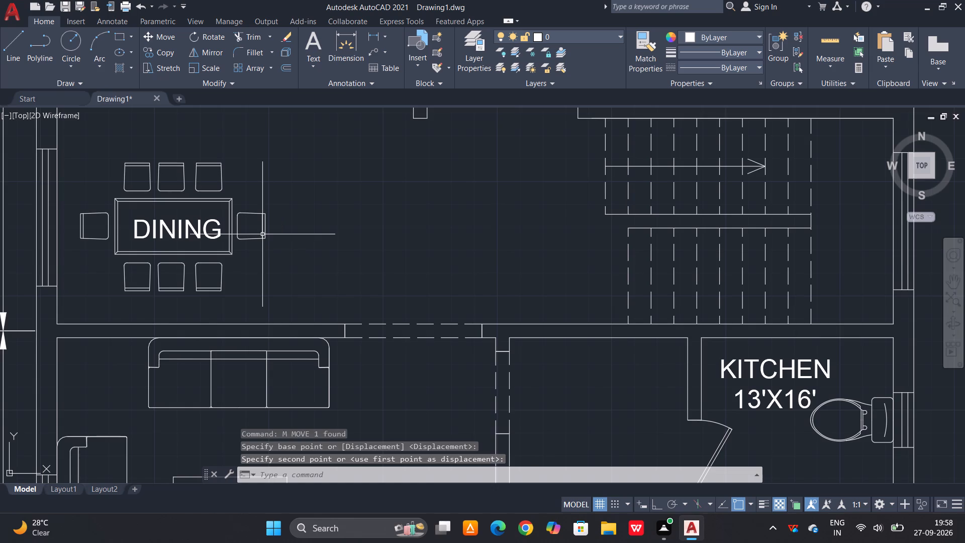
scroll(278, 284, "down", 2)
middle_click_drag(442, 165, 433, 228)
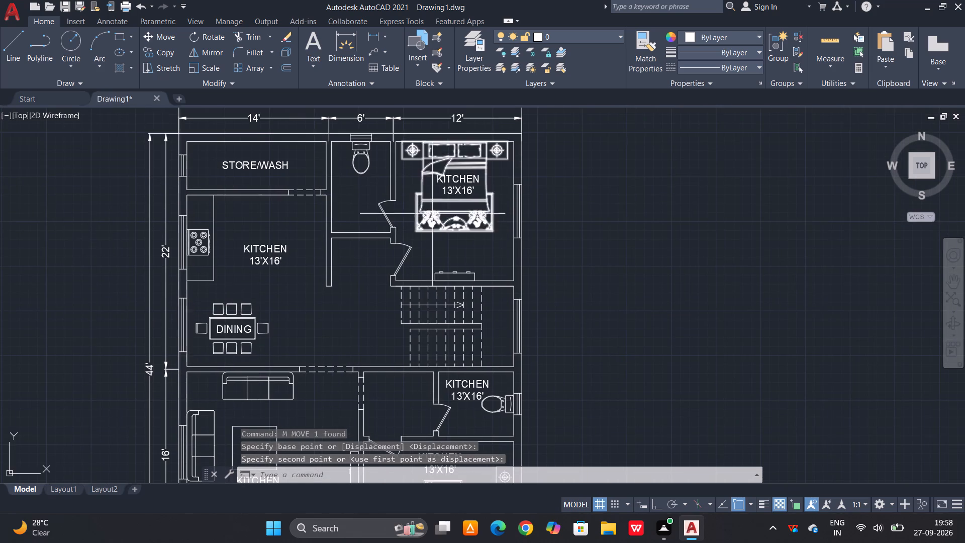
Replace the KITCHEN line of the label on the upper bedroom's bed with BED ROOM, keeping the size on its own line.
scroll(443, 183, "up", 2)
double_click(467, 177)
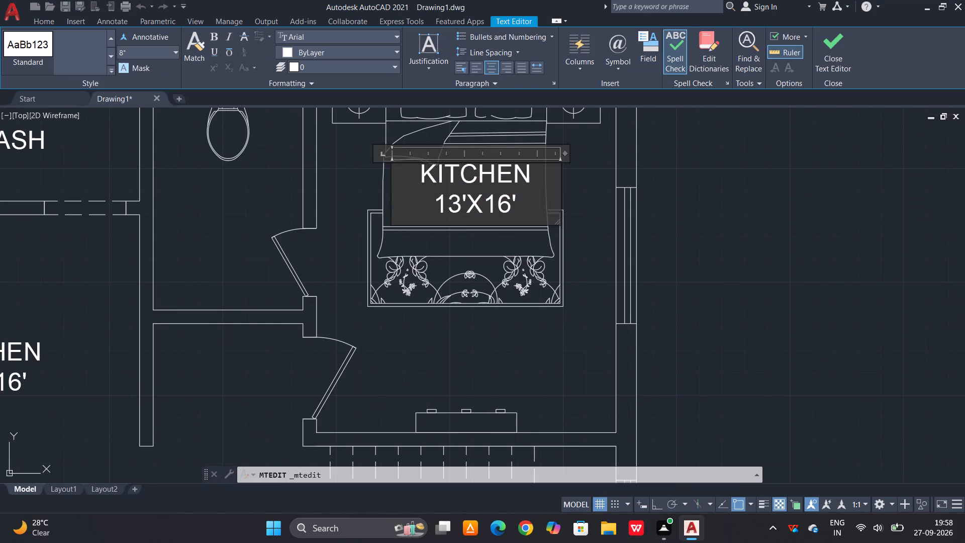
left_click_drag(542, 182, 396, 191)
left_click_drag(396, 191, 388, 186)
key("BackSpace")
type("DE")
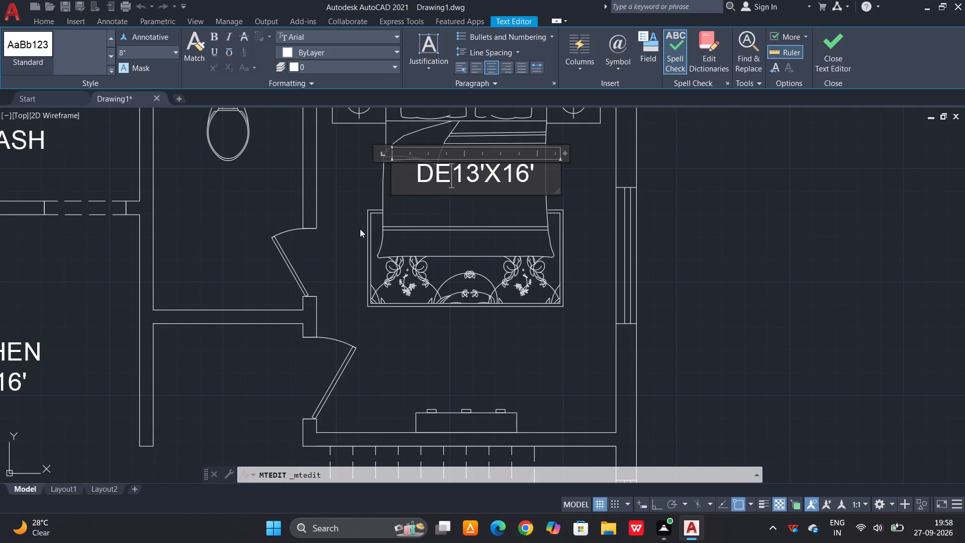
key("BackSpace")
key("BackSpace")
type("BED ROOM")
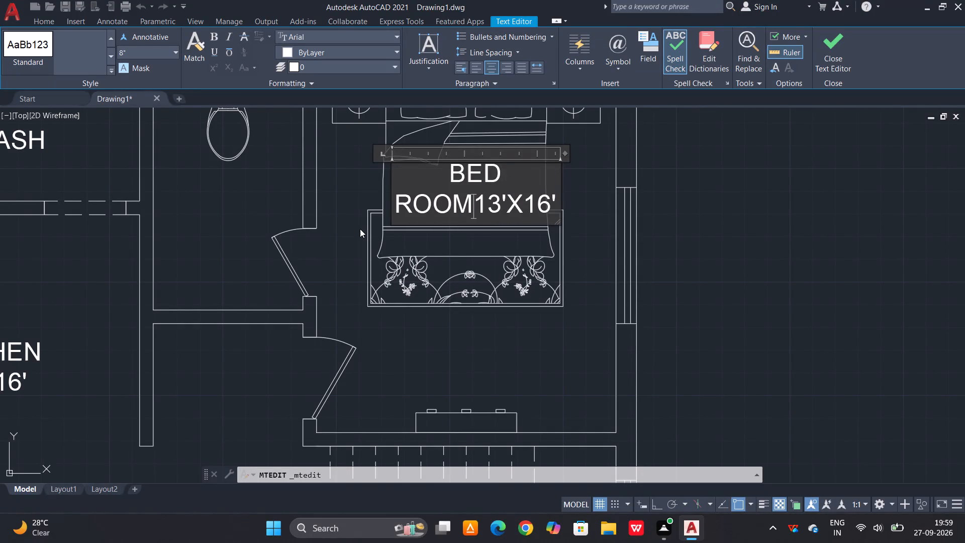
key("Return")
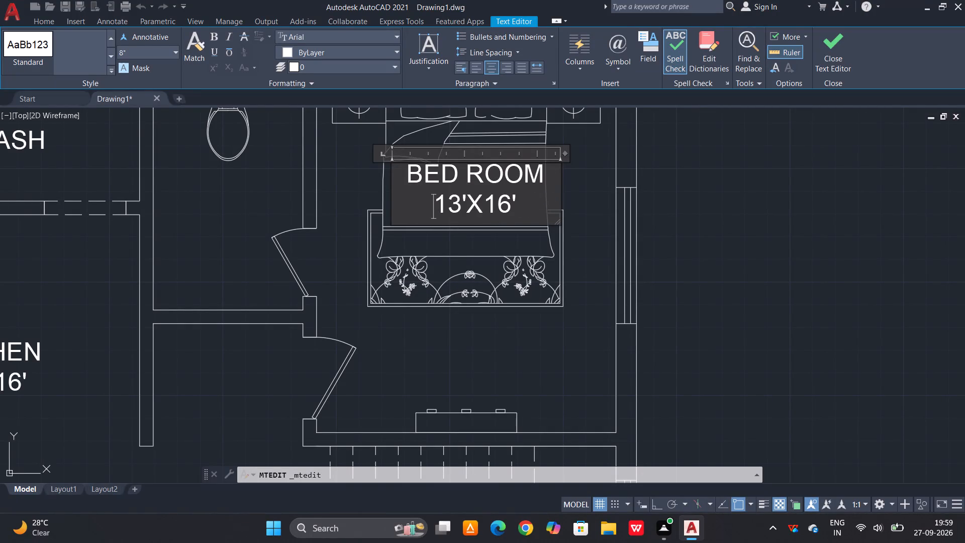
Set the size line of the upper BED ROOM label to 11'X13' and finish the text edit.
left_click(462, 201)
key("BackSpace")
key("1")
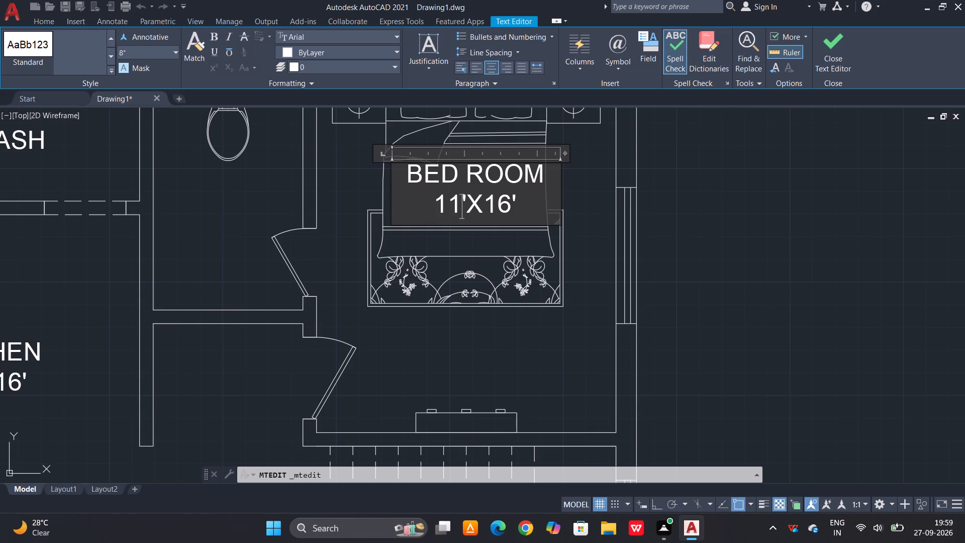
left_click(502, 203)
left_click(512, 201)
key("BackSpace")
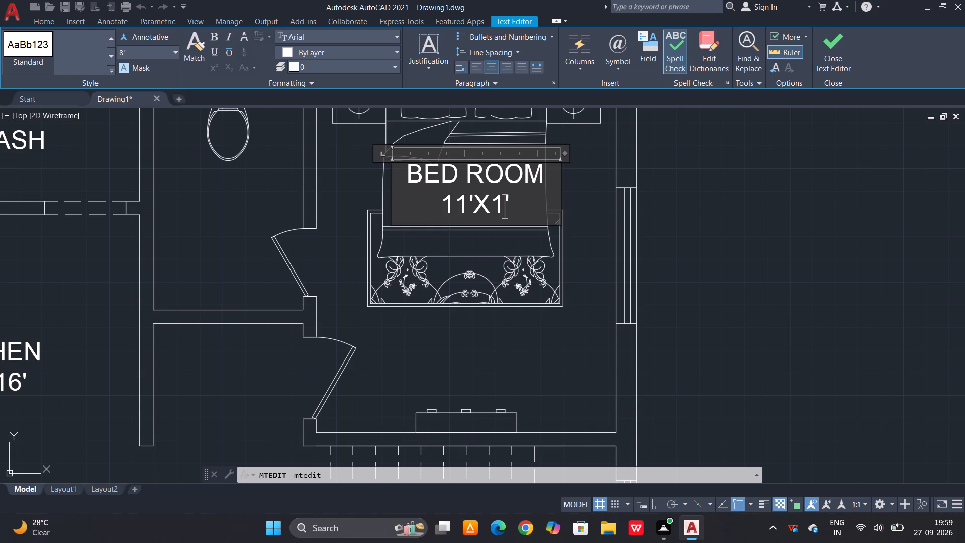
key("3")
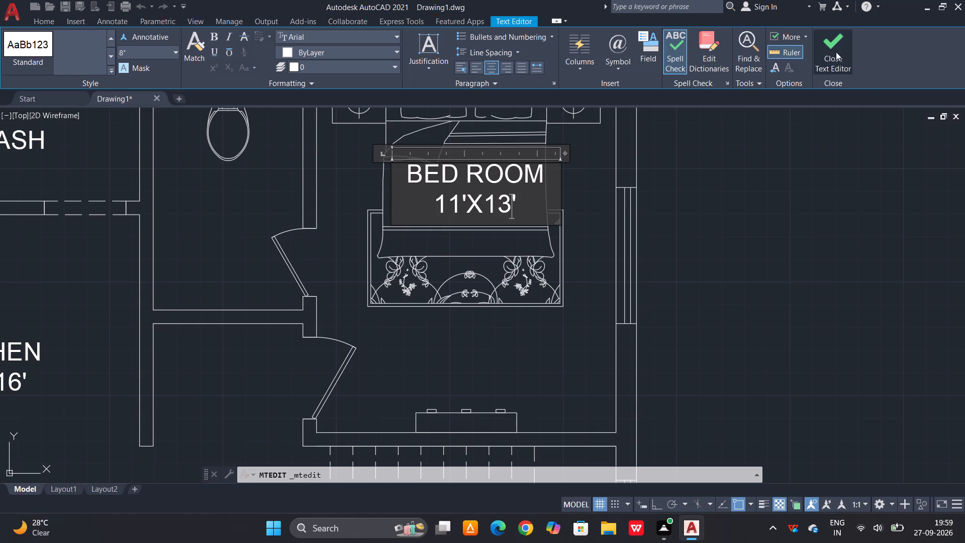
left_click(836, 52)
Move the upper BED ROOM label into the open floor between the foot of the bed and the cabinet.
left_click(450, 201)
key("m")
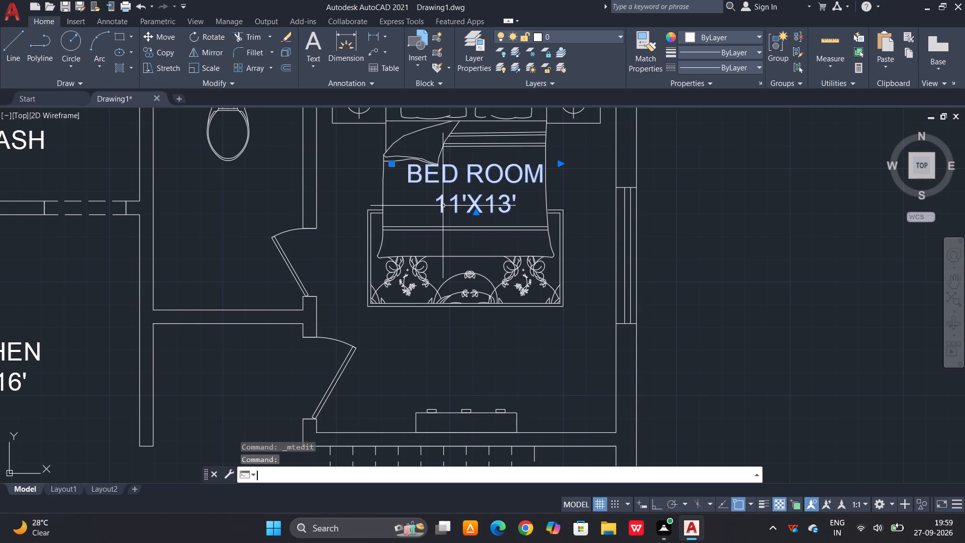
key("space")
left_click(458, 201)
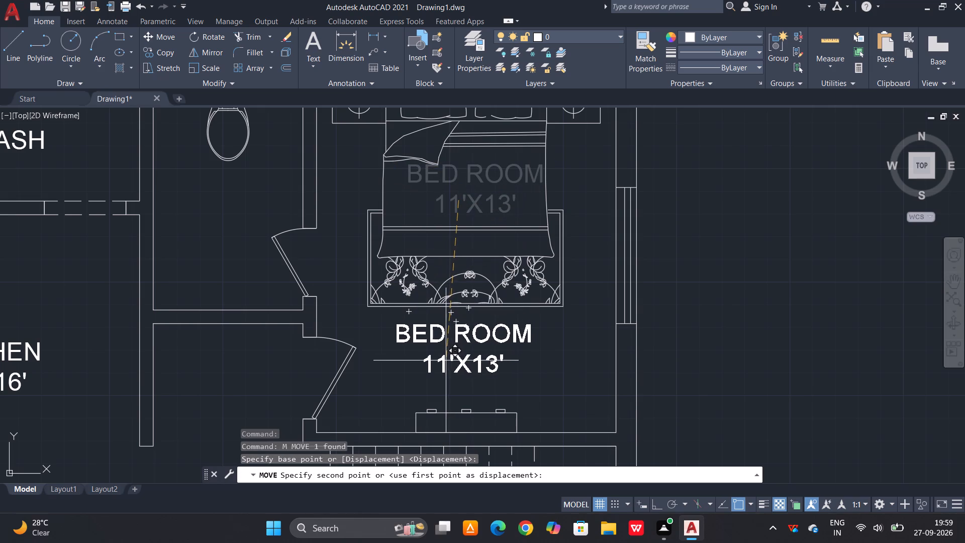
left_click(444, 366)
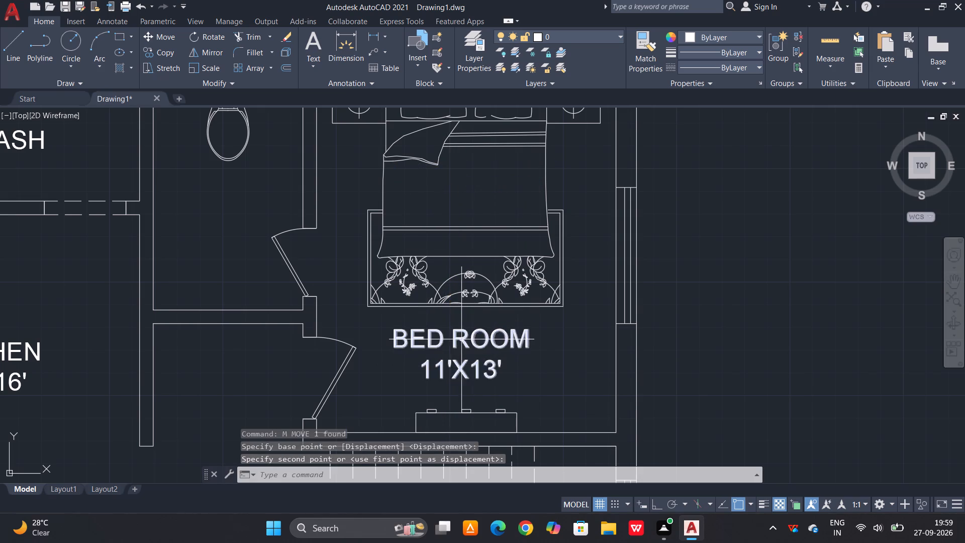
Copy the BED ROOM 11'X13' label into the lower bedroom, beside the KITCHEN label above the bed.
left_click(462, 339)
type("CO")
key("space")
left_click(462, 341)
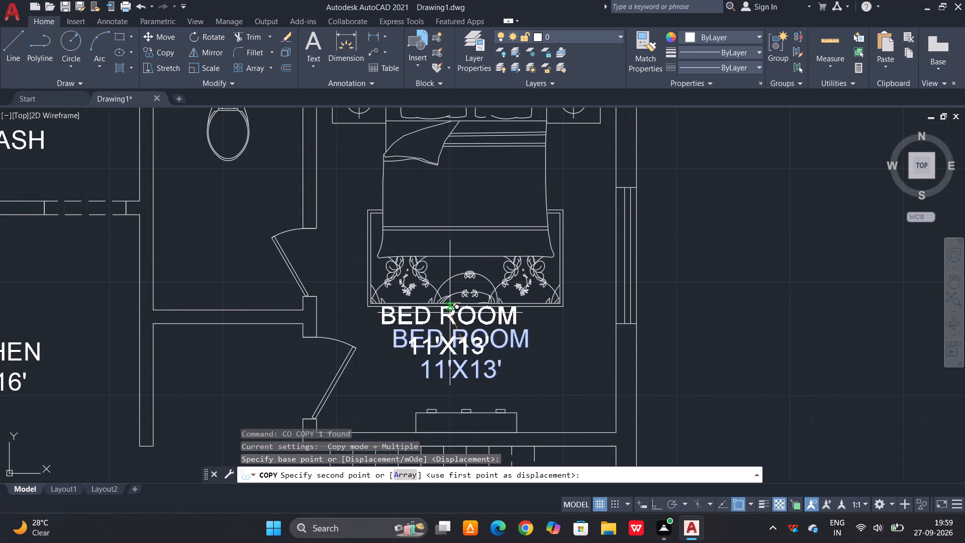
scroll(450, 252, "down", 4)
scroll(450, 336, "up", 3)
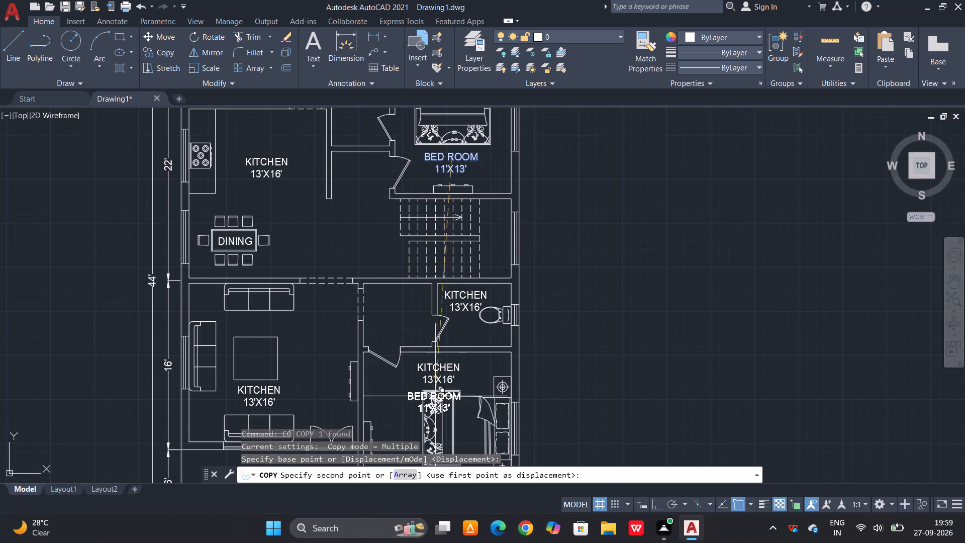
scroll(448, 386, "up", 3)
left_click(461, 334)
key("space")
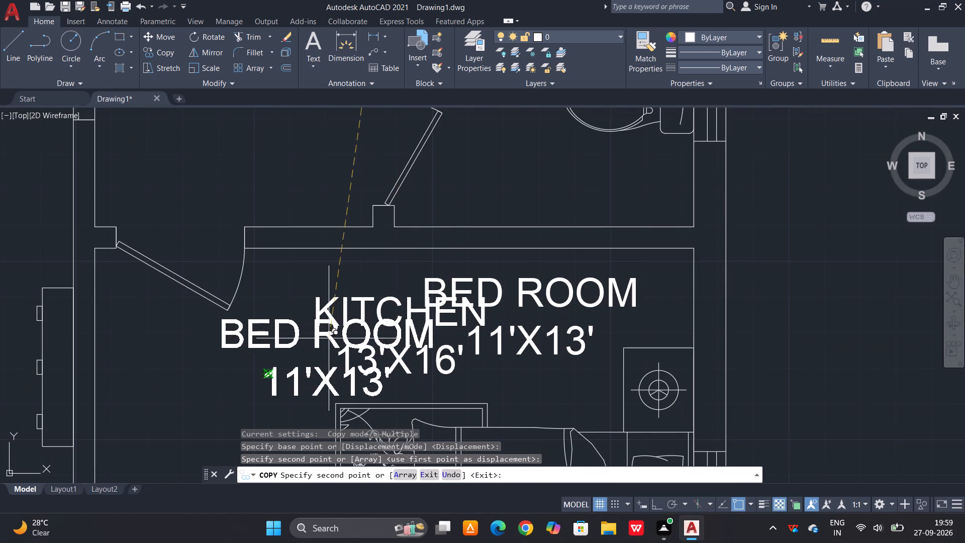
Delete the leftover KITCHEN 13'X16' label in the lower bedroom.
left_click(349, 303)
key("Delete")
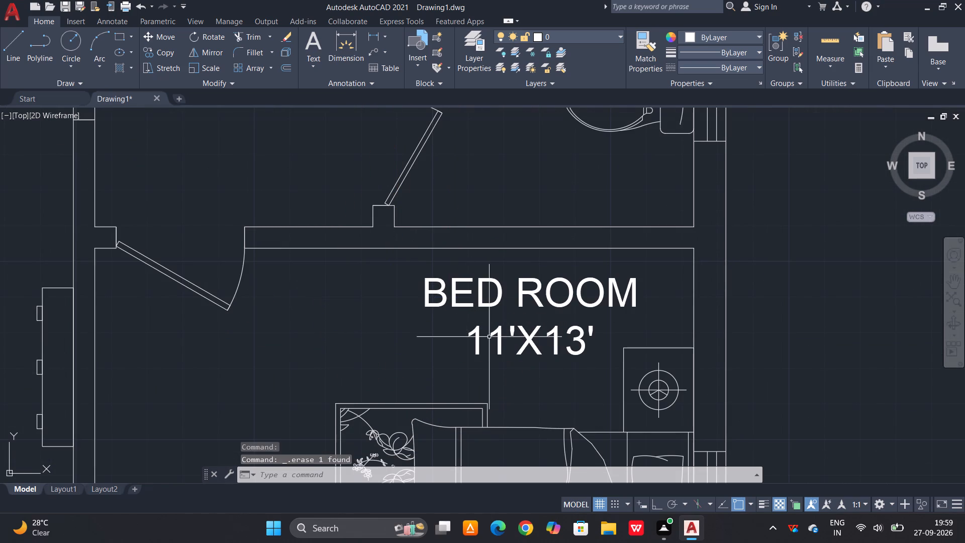
Move the copied BED ROOM label to the free space above the lower bedroom's bed, clear of the bedside table.
left_click(507, 296)
left_click(414, 296)
key("m")
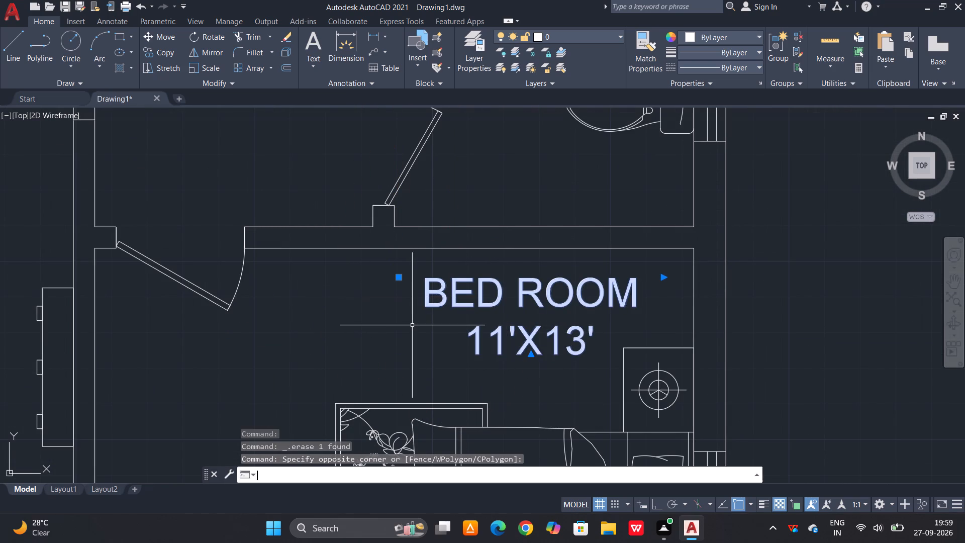
key("space")
left_click_drag(531, 293, 487, 309)
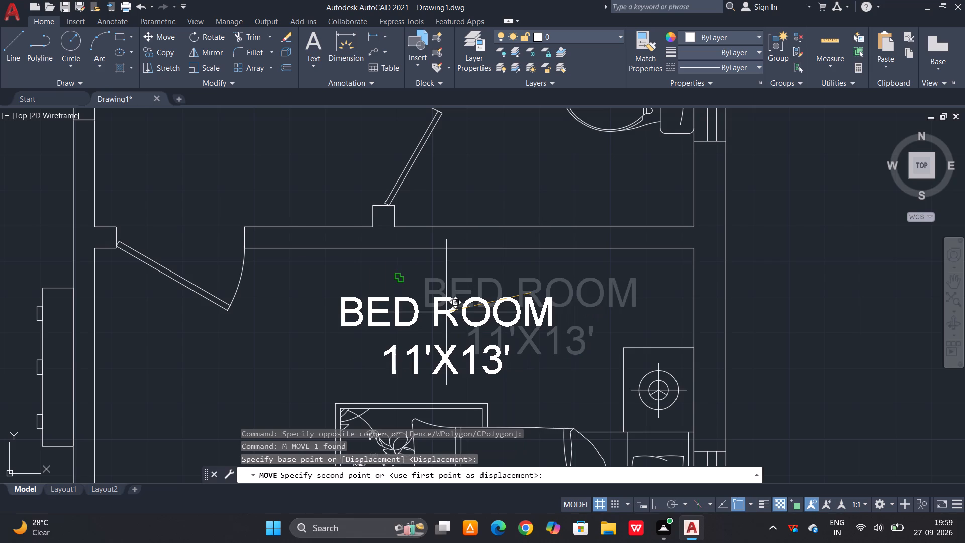
left_click(446, 312)
left_click(407, 293)
type("M")
key("space")
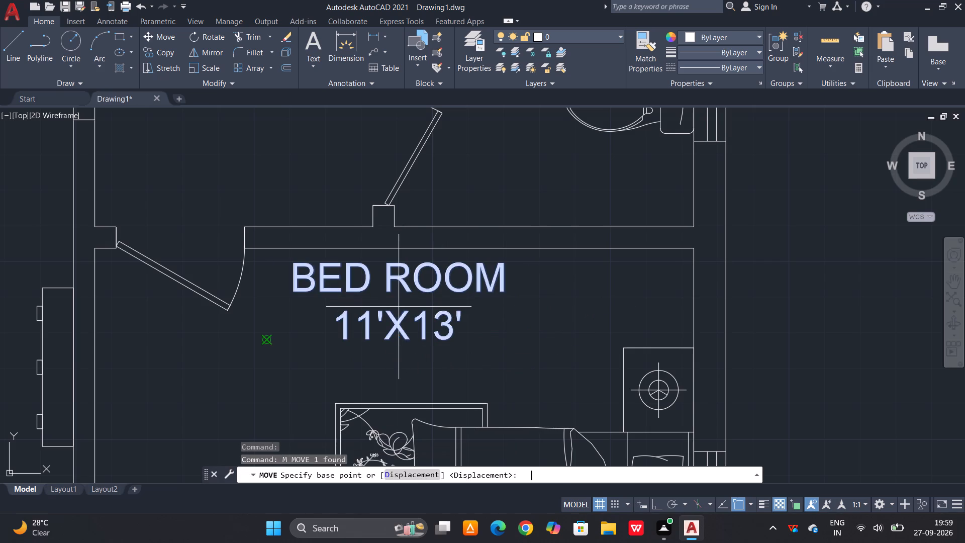
left_click_drag(405, 299, 578, 296)
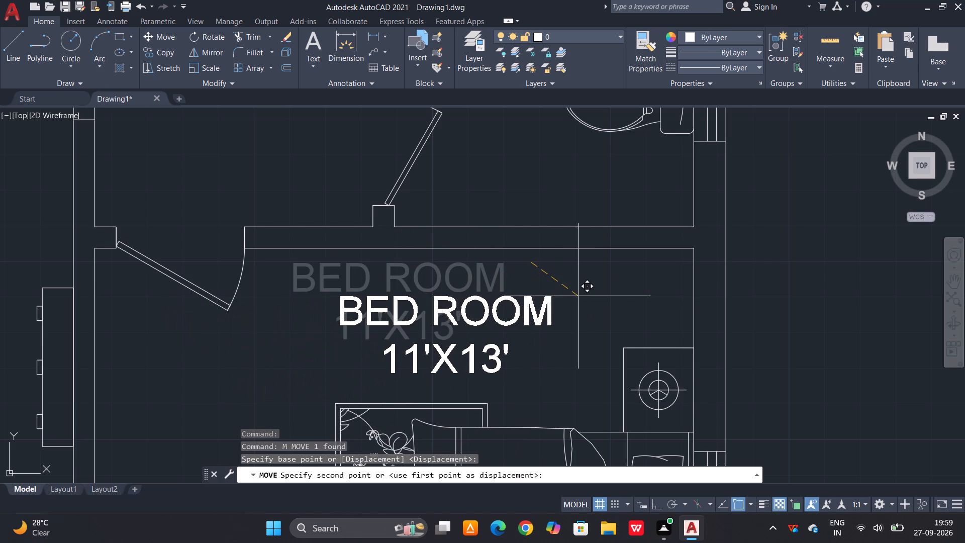
left_click(578, 296)
Set the size line of the lower bedroom's BED ROOM label to 14'X14' and finish the text edit.
triple_click(405, 371)
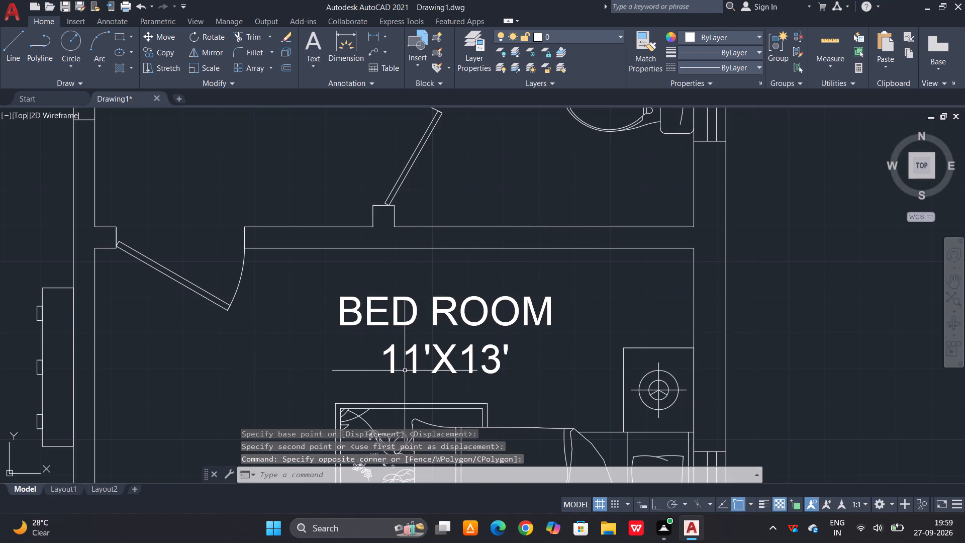
left_click(405, 371)
key("Escape")
double_click(414, 354)
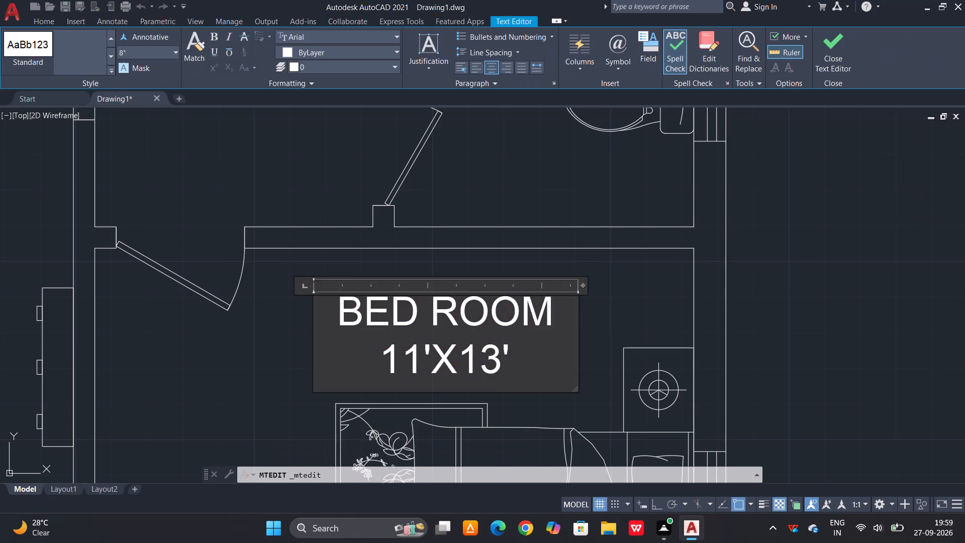
key("BackSpace")
key("4")
key("Right")
key("Right")
key("Right")
key("Right")
key("BackSpace")
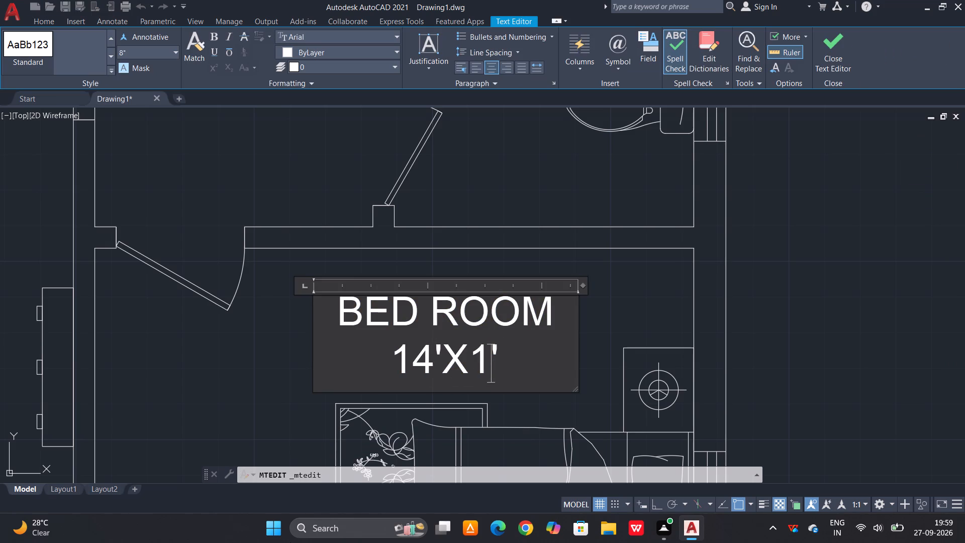
key("4")
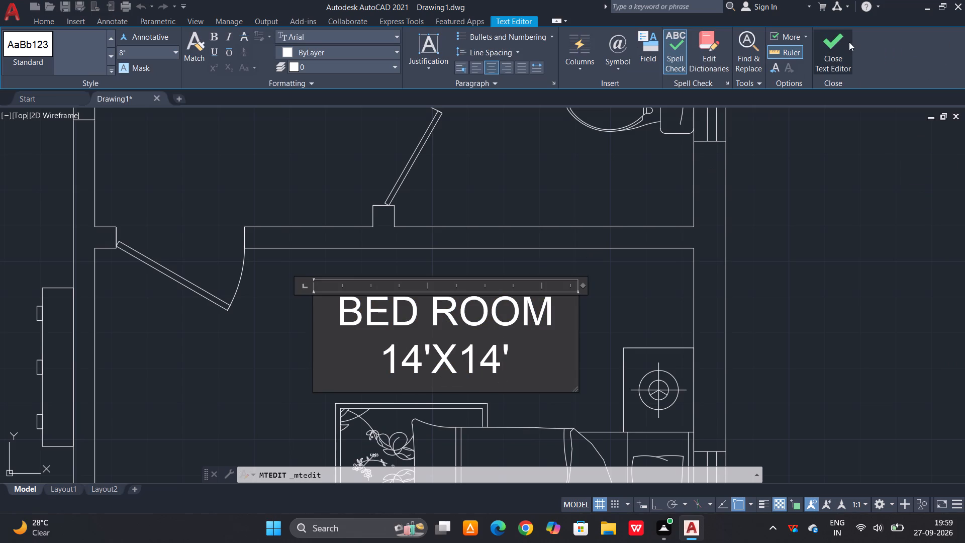
left_click(840, 45)
Replace the KITCHEN line of the label in the toilet above the lower bedroom with T/B, on its own line.
scroll(550, 539, "down", 2)
scroll(560, 343, "down", 3)
scroll(542, 226, "up", 2)
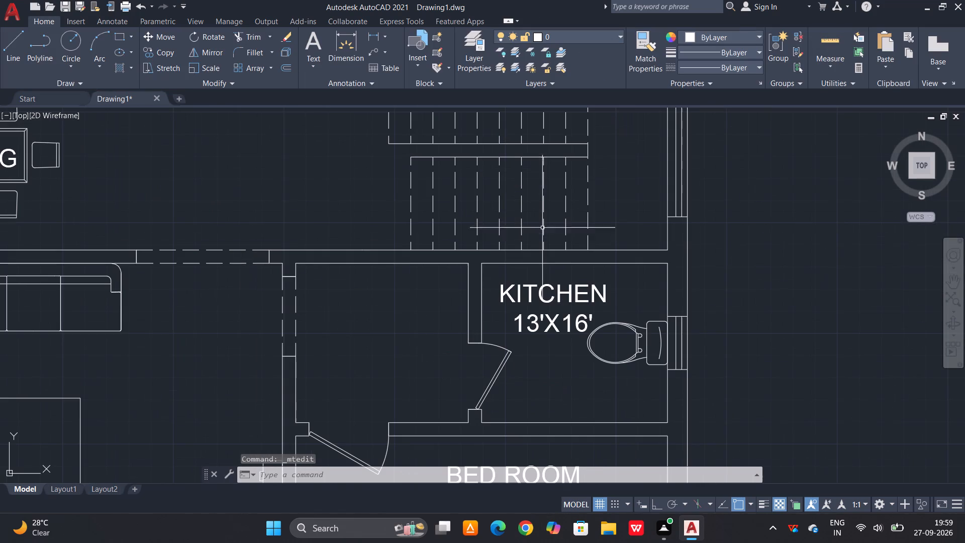
double_click(542, 285)
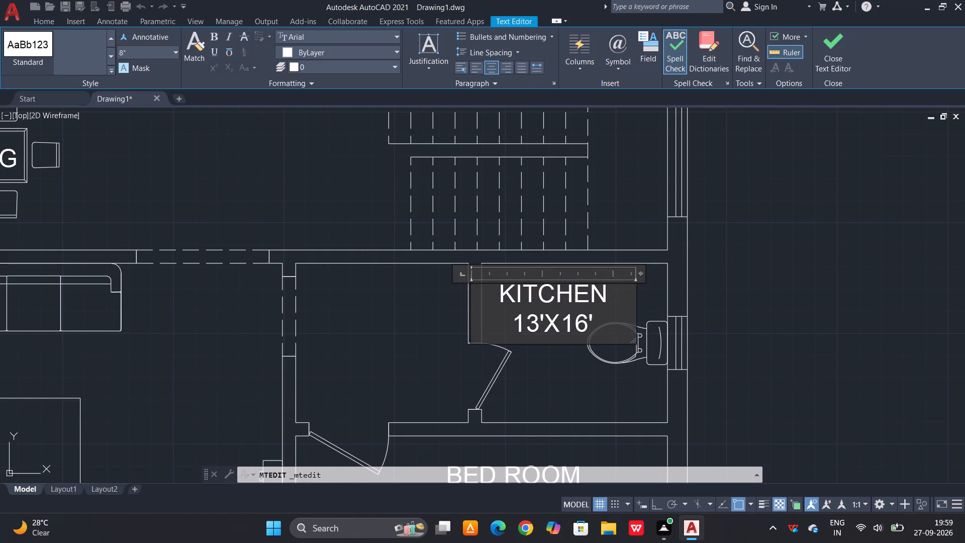
left_click_drag(616, 292, 495, 305)
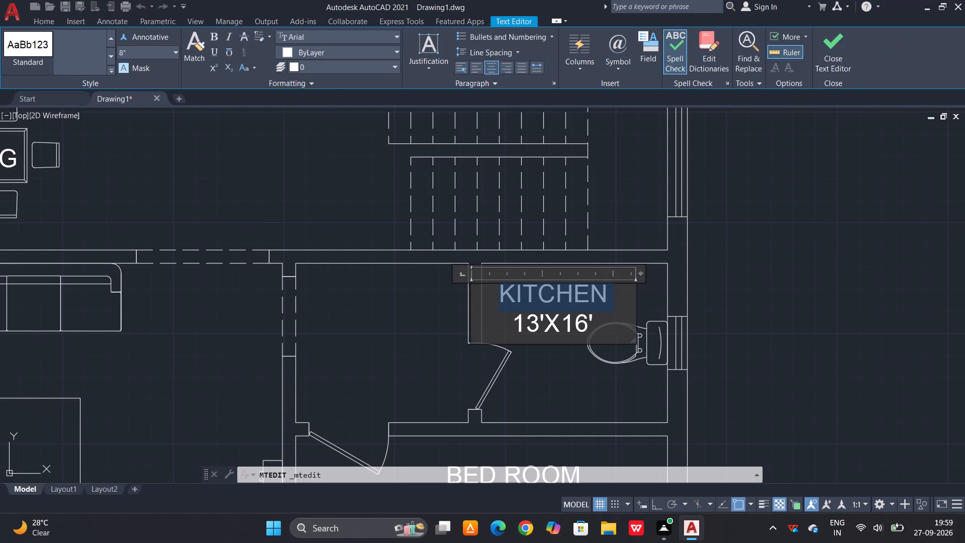
key("BackSpace")
type("T/B")
key("Return")
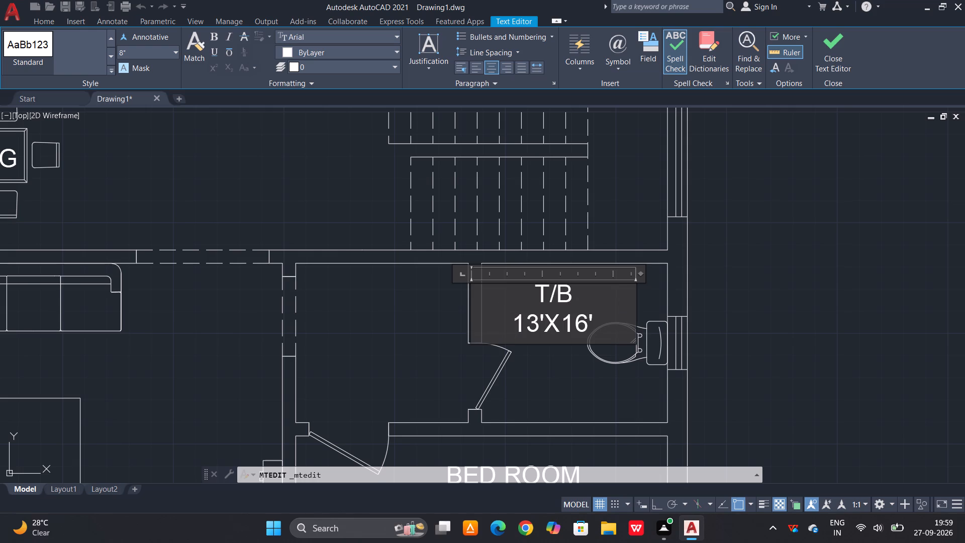
Set the size line of the T/B label above the lower bedroom to 7'X6' and finish the text edit.
key("Right")
key("Right")
key("BackSpace")
key("BackSpace")
key("7")
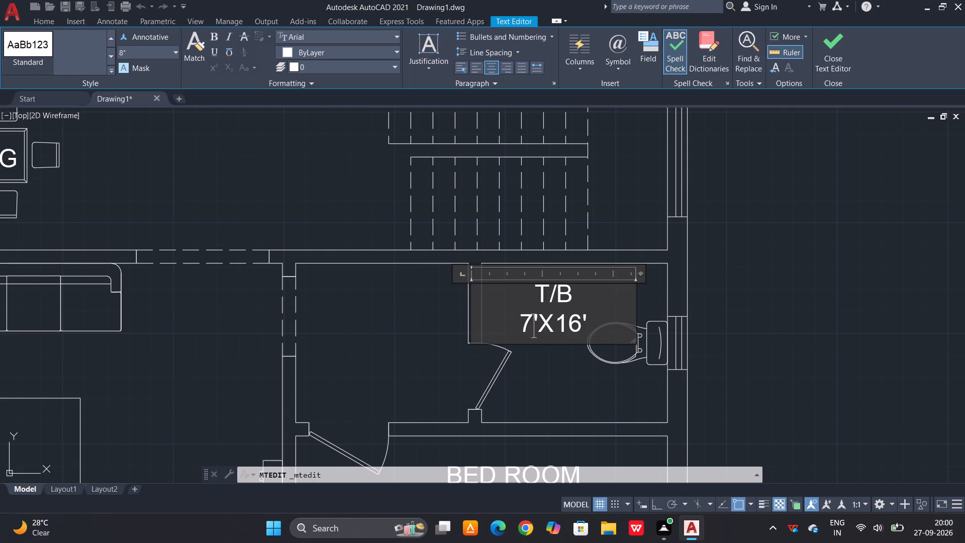
key("apostrophe")
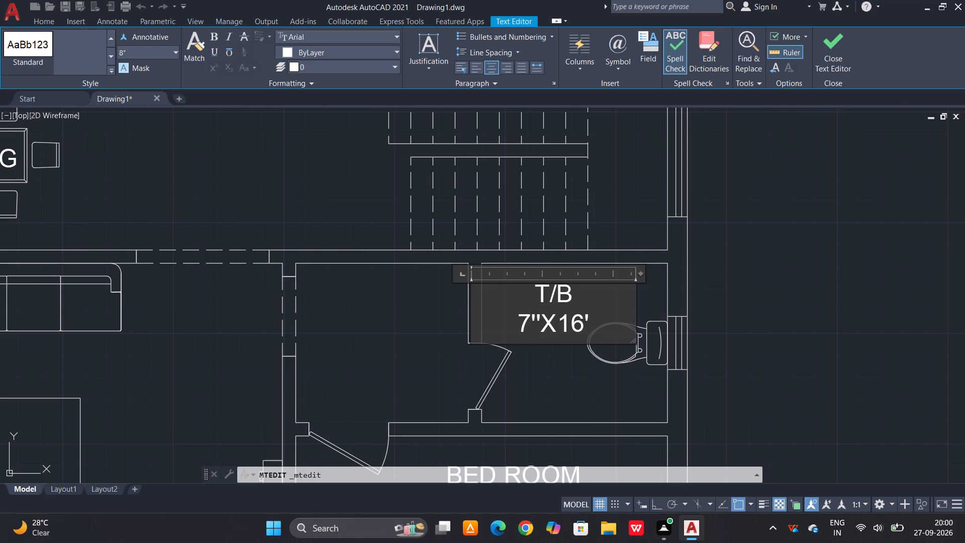
key("BackSpace")
key("apostrophe")
key("BackSpace")
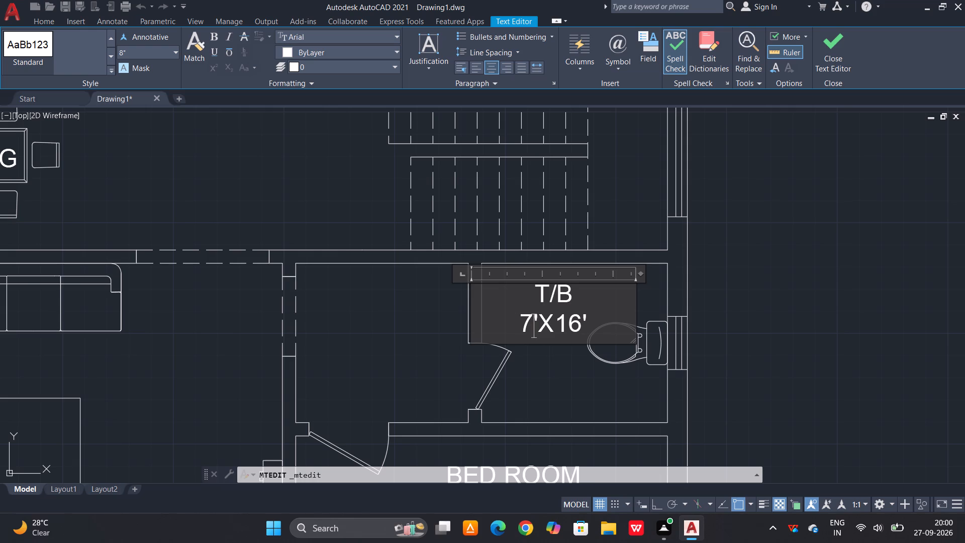
key("Right")
key("Right")
key("Right")
key("Right")
key("BackSpace")
key("BackSpace")
key("6")
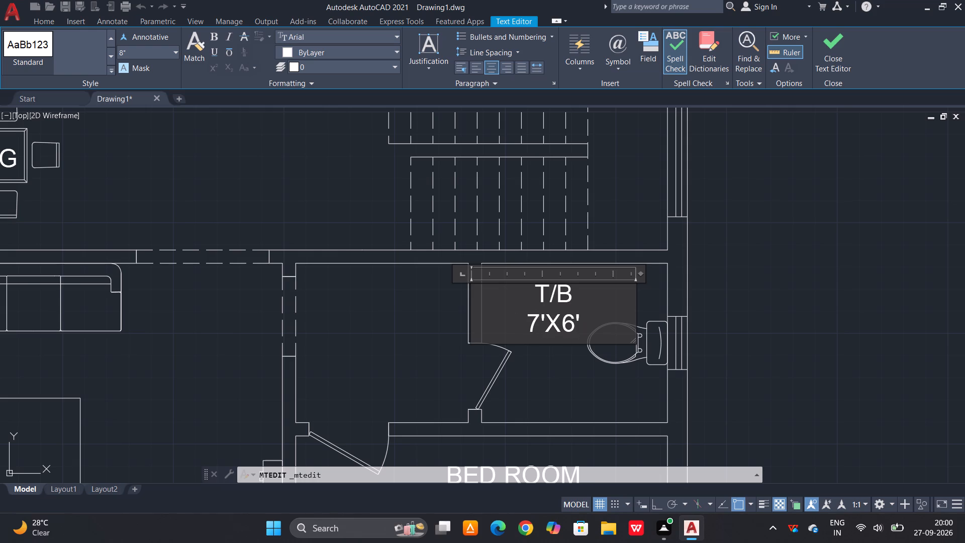
left_click(841, 54)
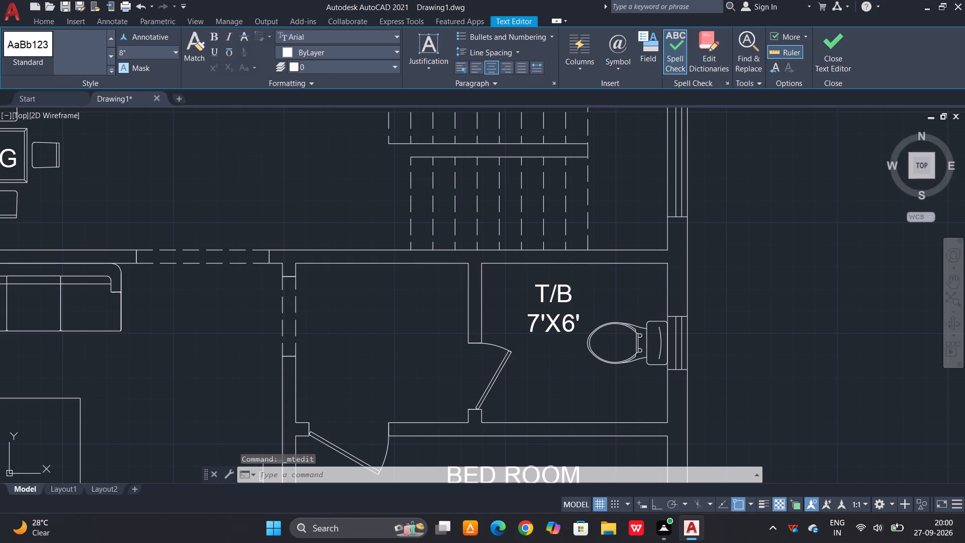
Move the T/B 7'X6' label lower in its toilet, between the door swing and the WC.
left_click(553, 318)
type("M")
key("space")
left_click_drag(551, 297, 548, 332)
left_click(548, 332)
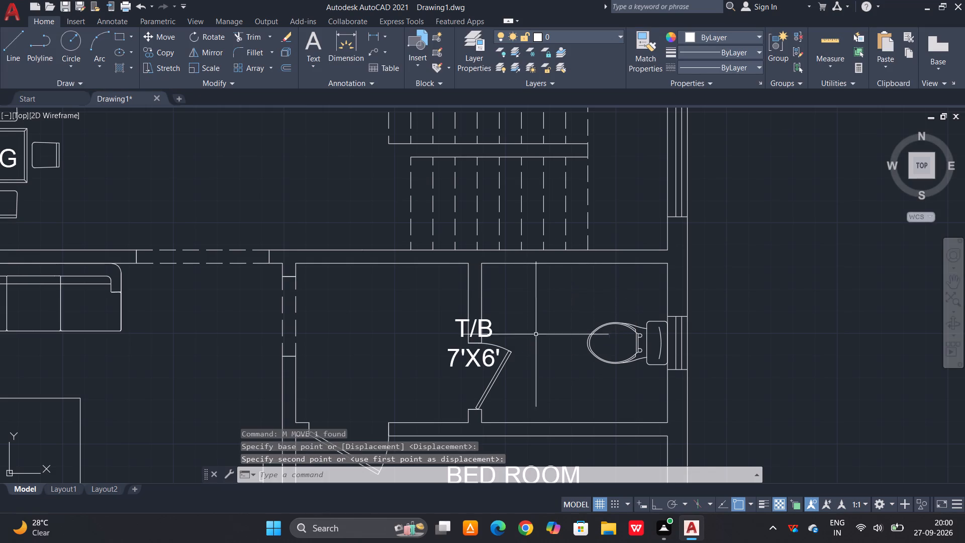
left_click(463, 357)
type("M")
key("space")
left_click_drag(461, 354, 479, 353)
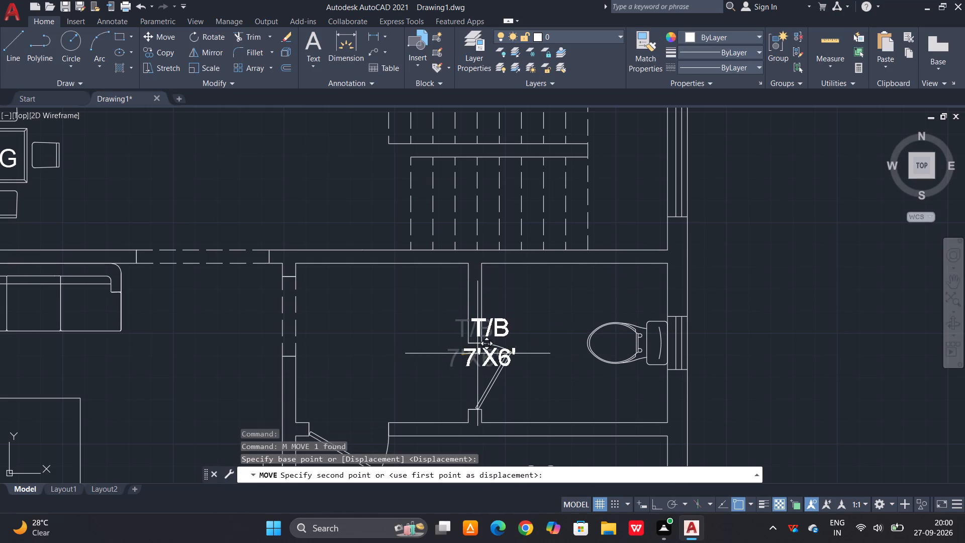
left_click_drag(479, 353, 540, 353)
left_click(540, 353)
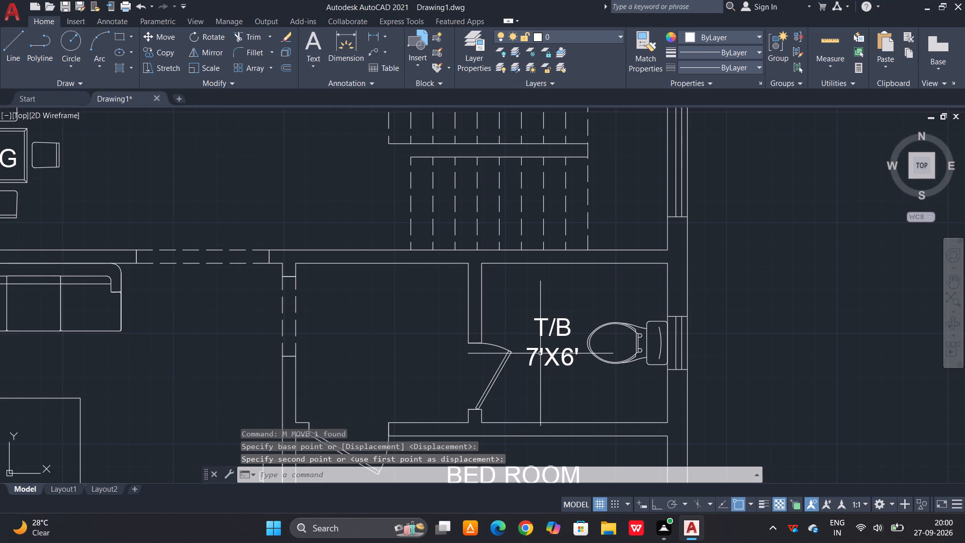
Copy the T/B label into the upper toilet between STORE/WASH and the upper bedroom, just below the WC.
left_click(544, 354)
type("CO")
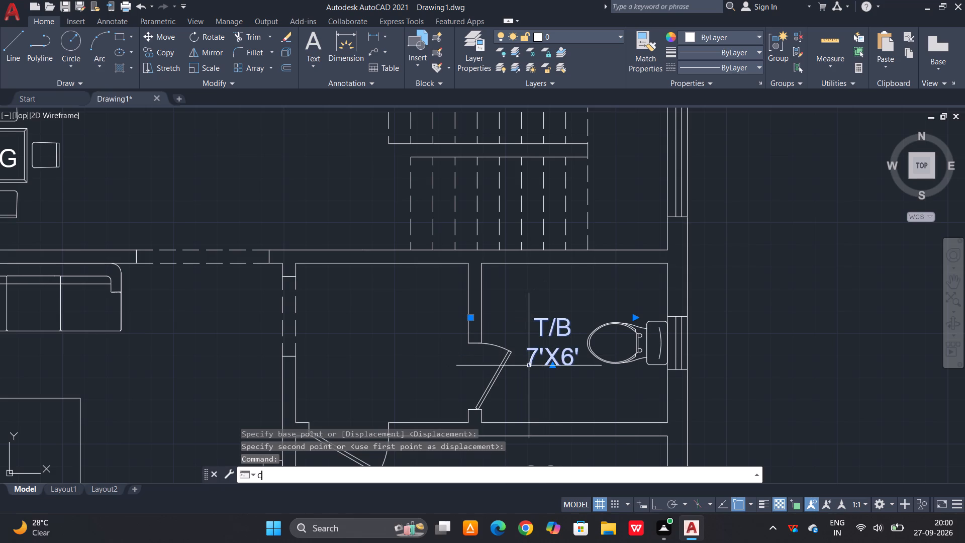
key("space")
left_click(537, 359)
scroll(517, 398, "down", 2)
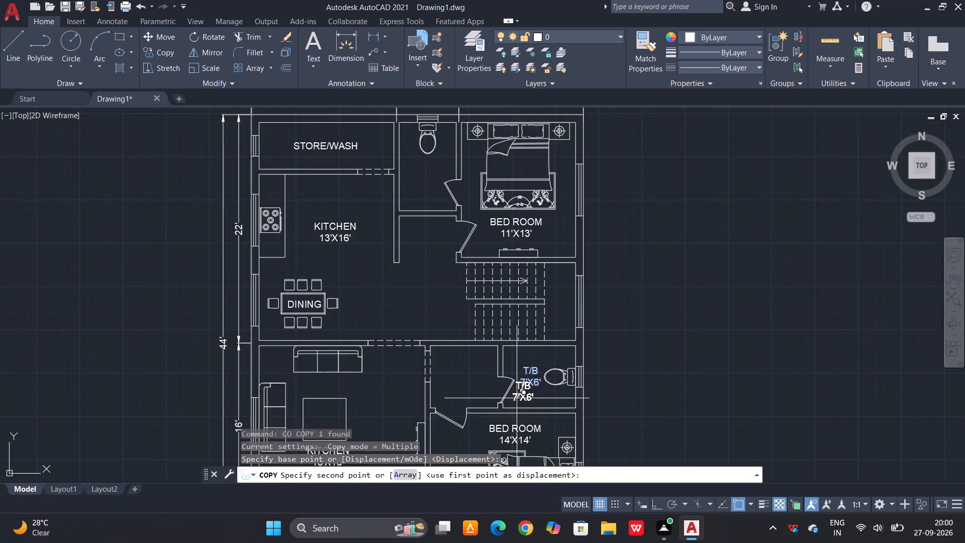
scroll(516, 398, "down", 1)
scroll(462, 241, "up", 2)
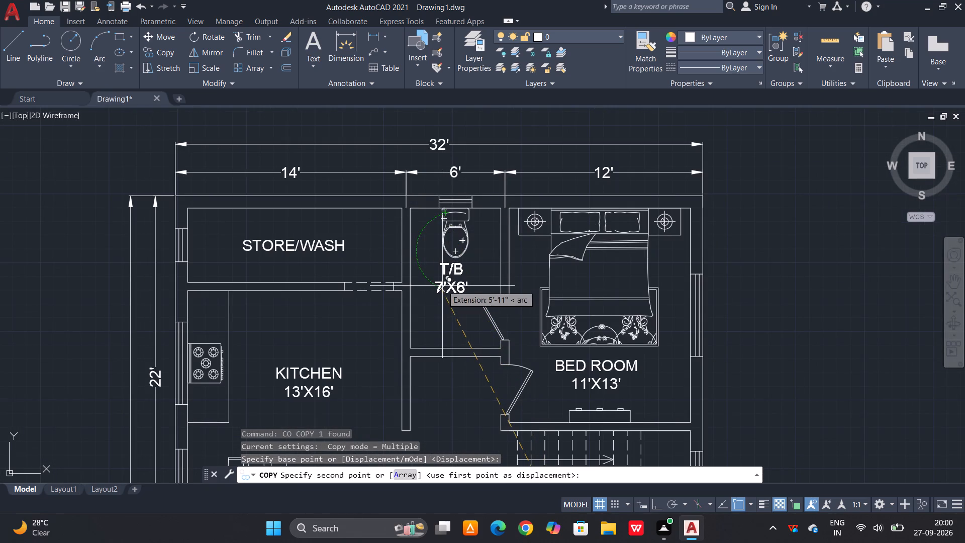
left_click(442, 286)
key("Escape")
Measure the upper toilet's inside length along its bedroom-side wall with a temporary dimension.
type("DIM")
key("space")
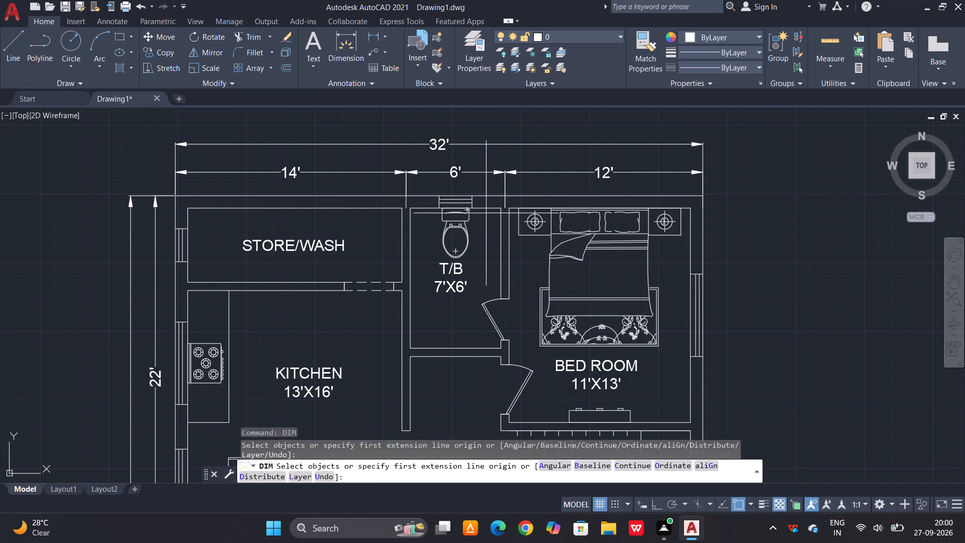
left_click(498, 208)
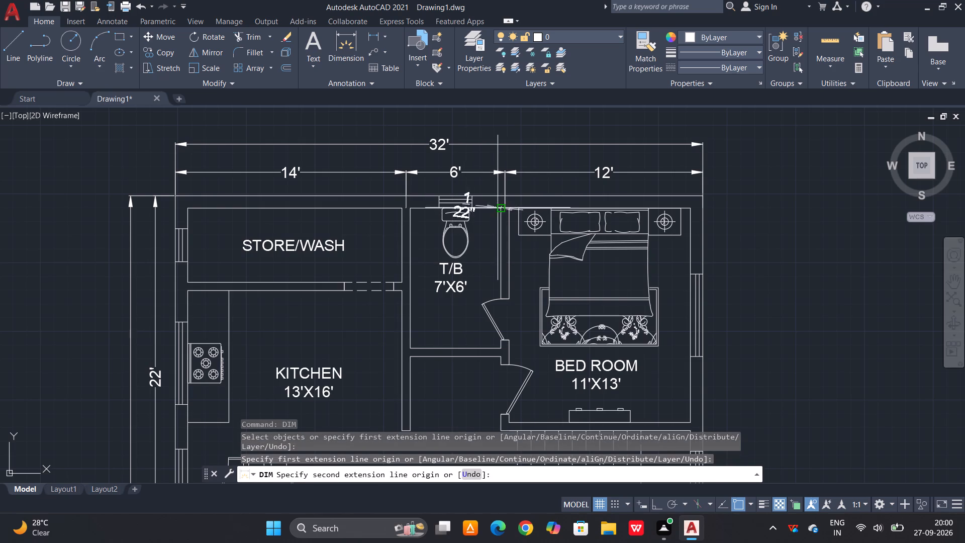
scroll(497, 355, "up", 3)
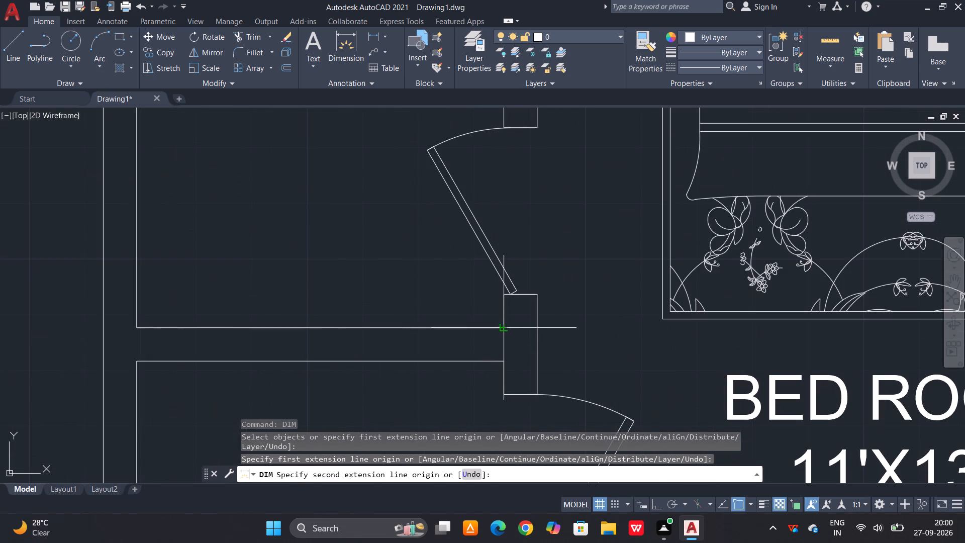
left_click(504, 329)
scroll(484, 354, "down", 2)
key("Escape")
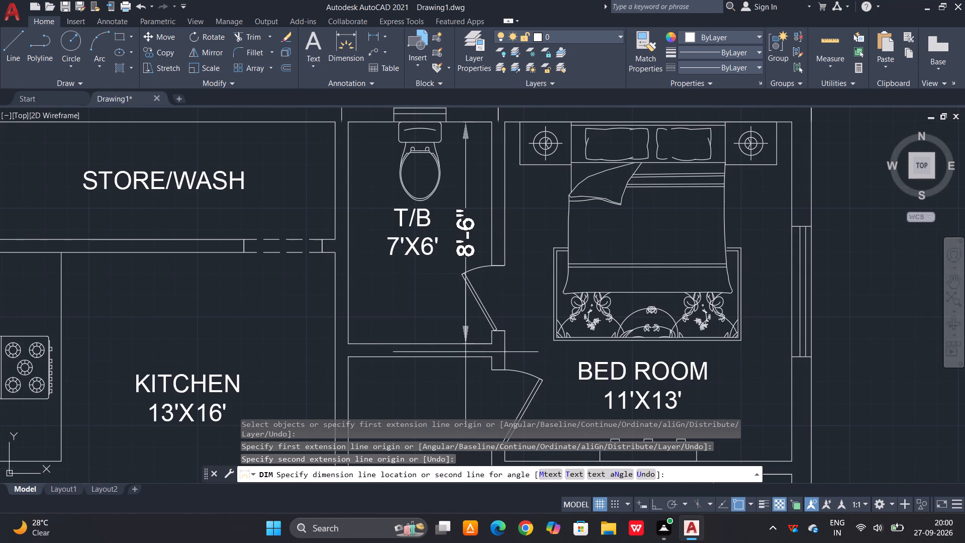
Set the size line of the upper toilet's T/B label to 5'X8'6" and finish the text edit.
double_click(388, 241)
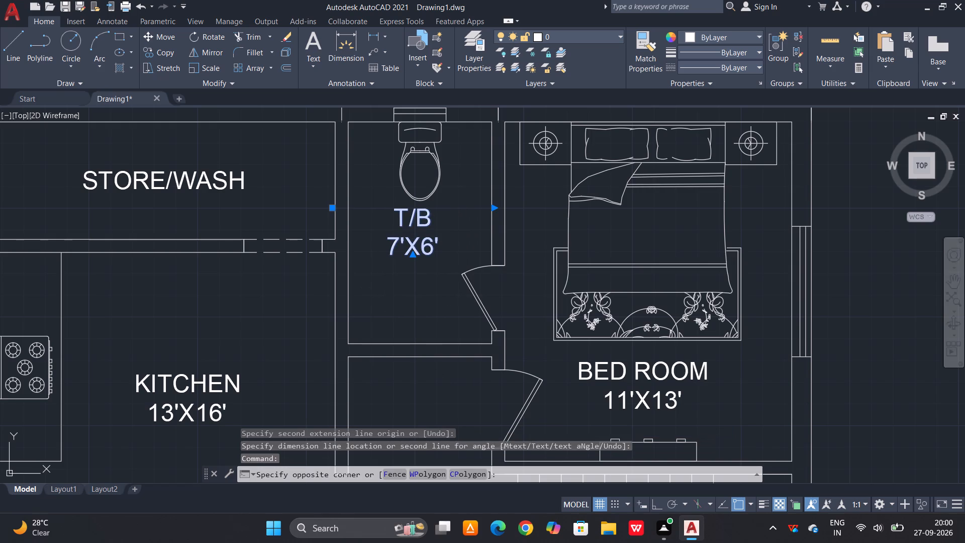
left_click(393, 243)
triple_click(398, 243)
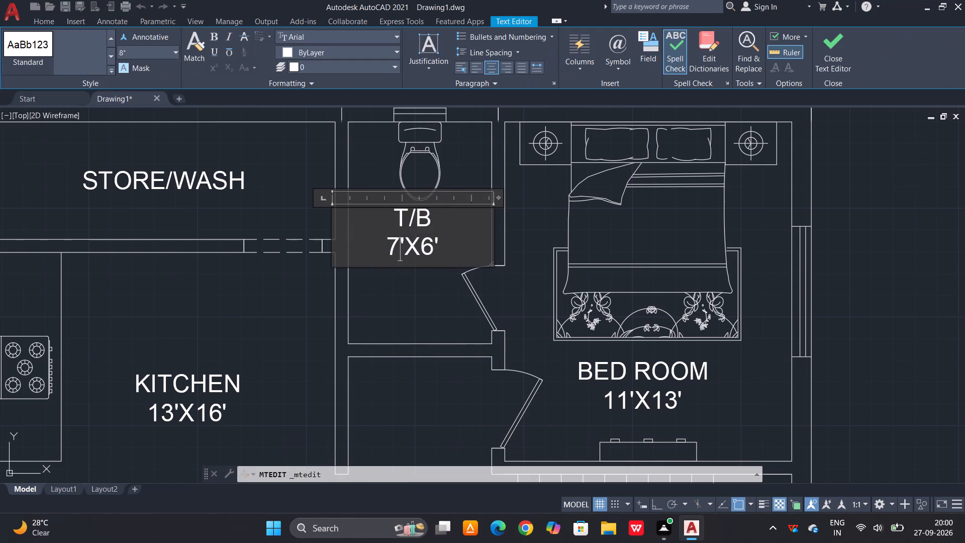
key("BackSpace")
key("5")
left_click(433, 238)
key("BackSpace")
key("8")
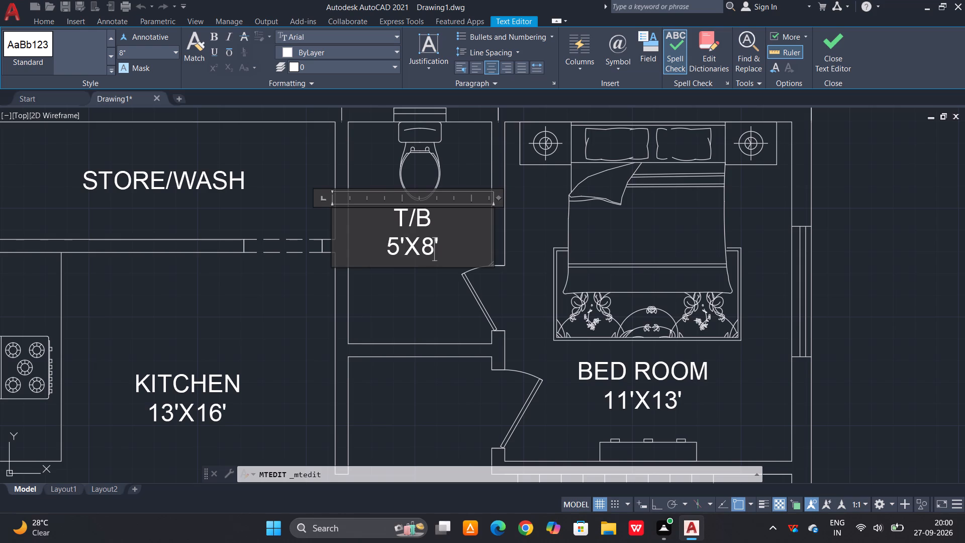
key("Right")
key("6")
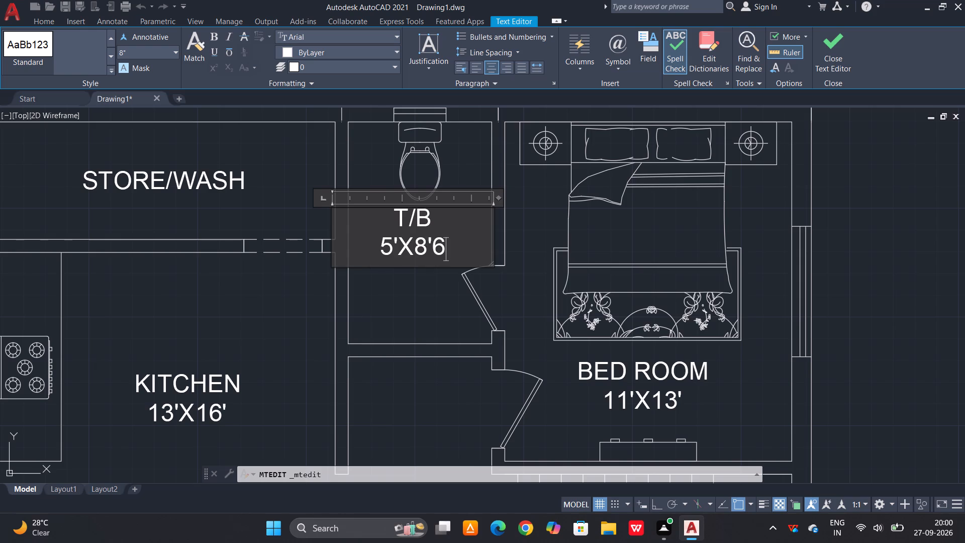
key("shift+quotedbl")
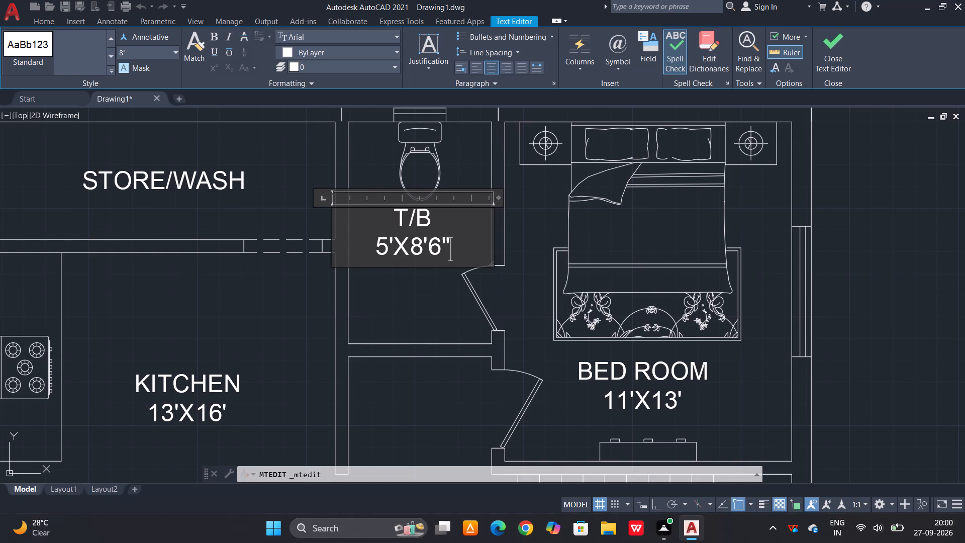
left_click(829, 47)
Replace the KITCHEN line of the label in the sofa room with LIVING, on its own line.
scroll(776, 110, "down", 3)
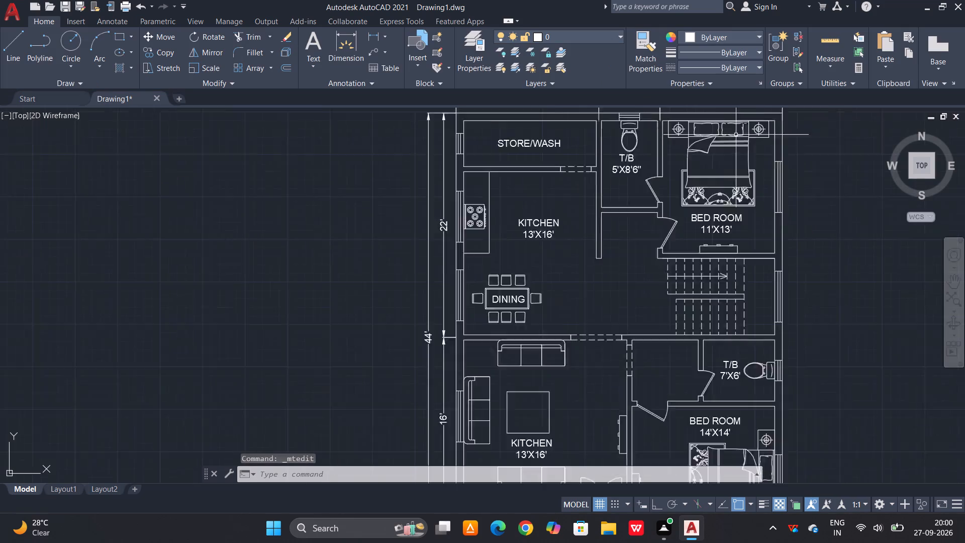
scroll(597, 391, "up", 2)
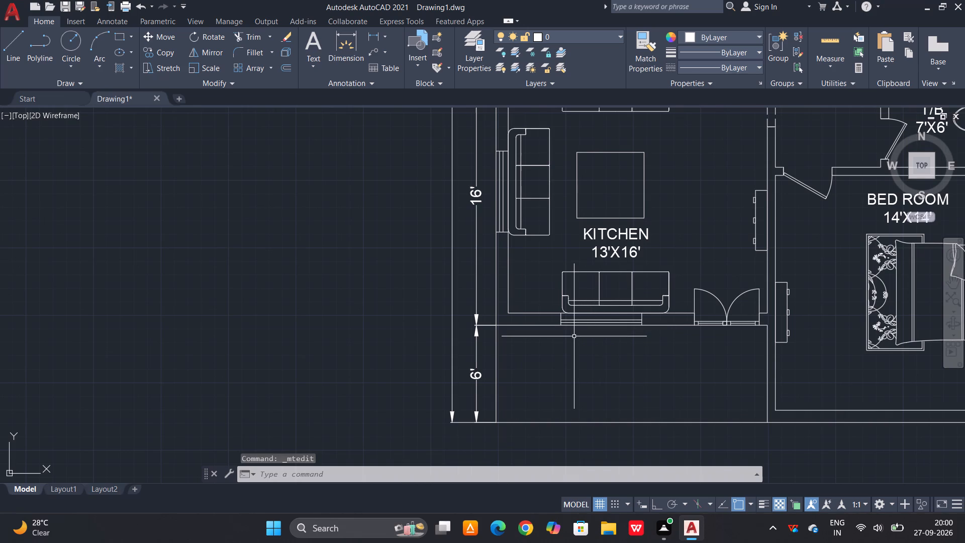
double_click(614, 235)
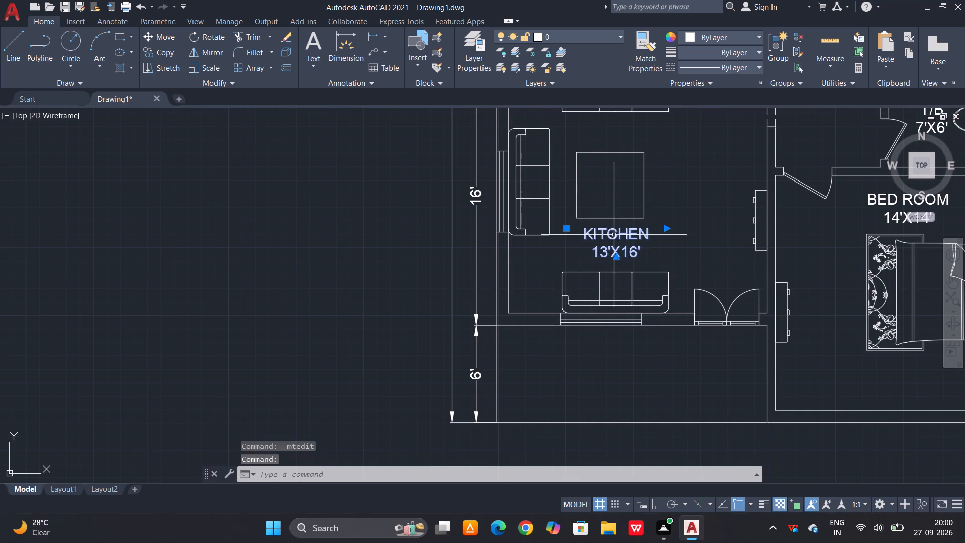
left_click(651, 238)
left_click_drag(651, 238, 580, 227)
key("BackSpace")
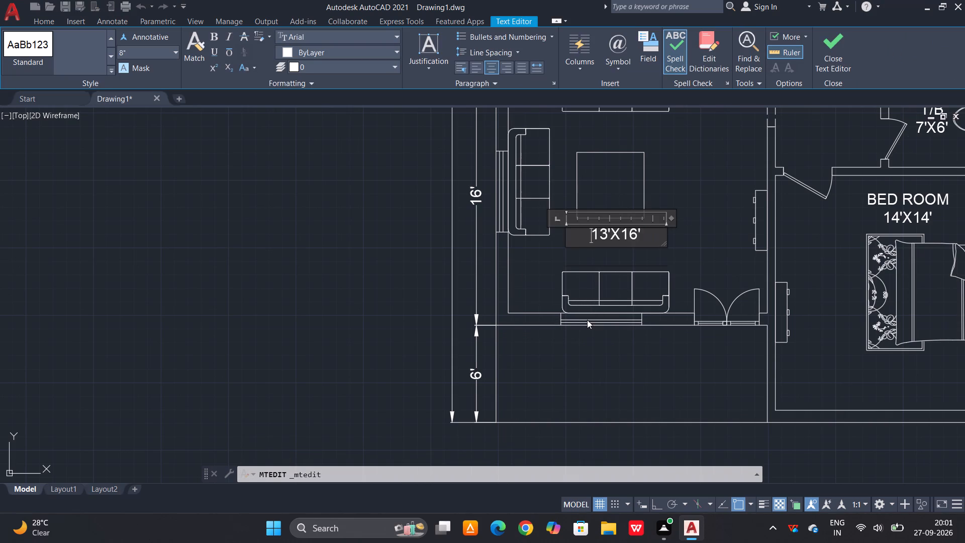
type("LIVING")
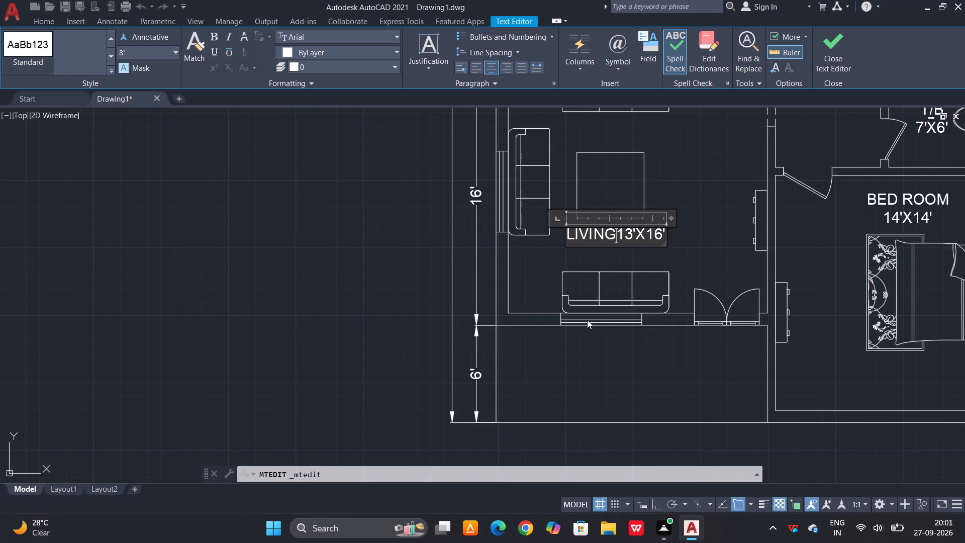
key("Return")
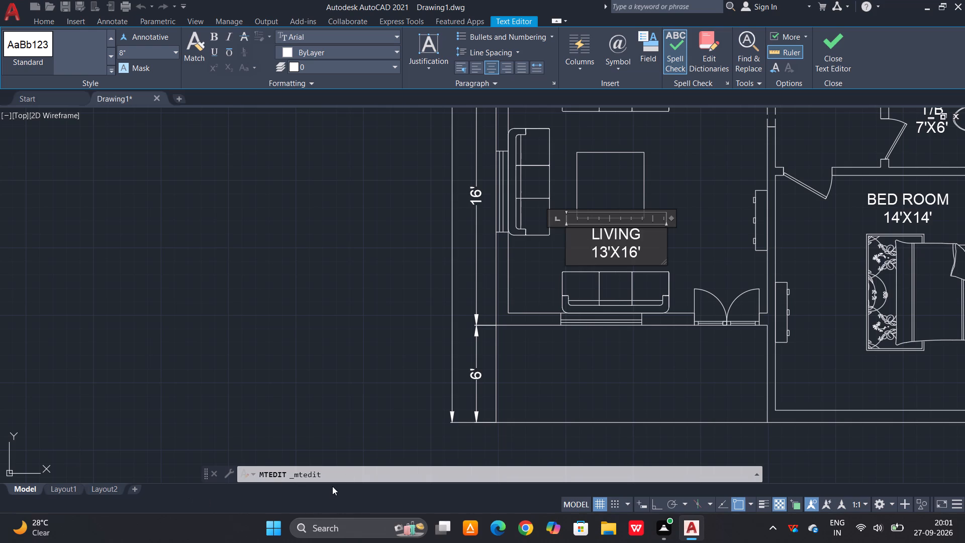
Set the size line of the LIVING label to 16'X15' and finish the text edit.
key("Right")
key("Right")
key("BackSpace")
key("5")
key("Right")
key("Right")
key("Right")
key("BackSpace")
key("BackSpace")
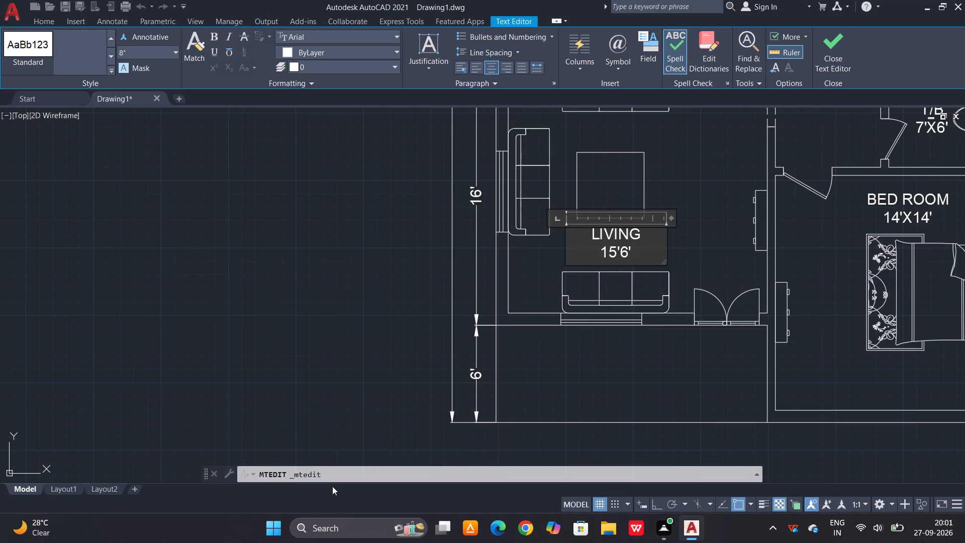
key("BackSpace")
key("BackSpace")
type("6'")
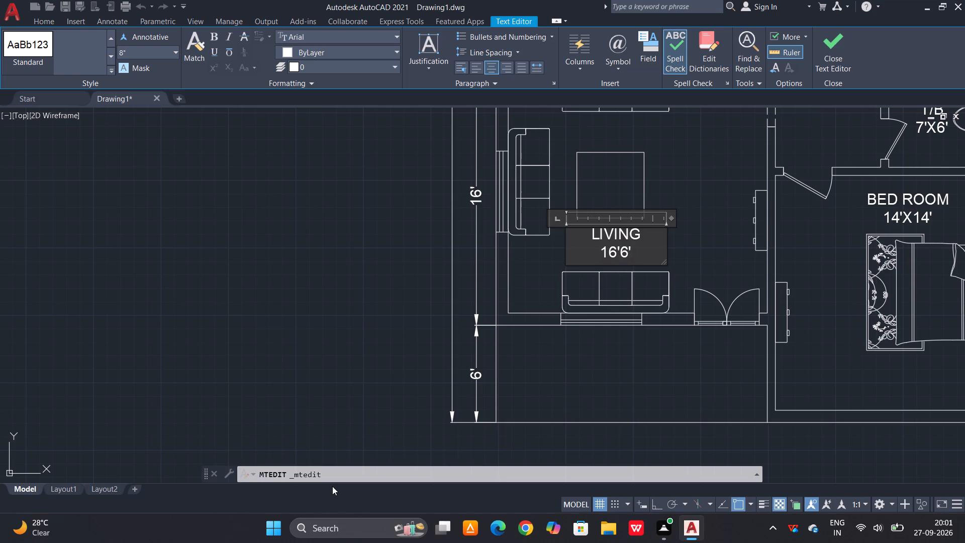
key("x")
key("1")
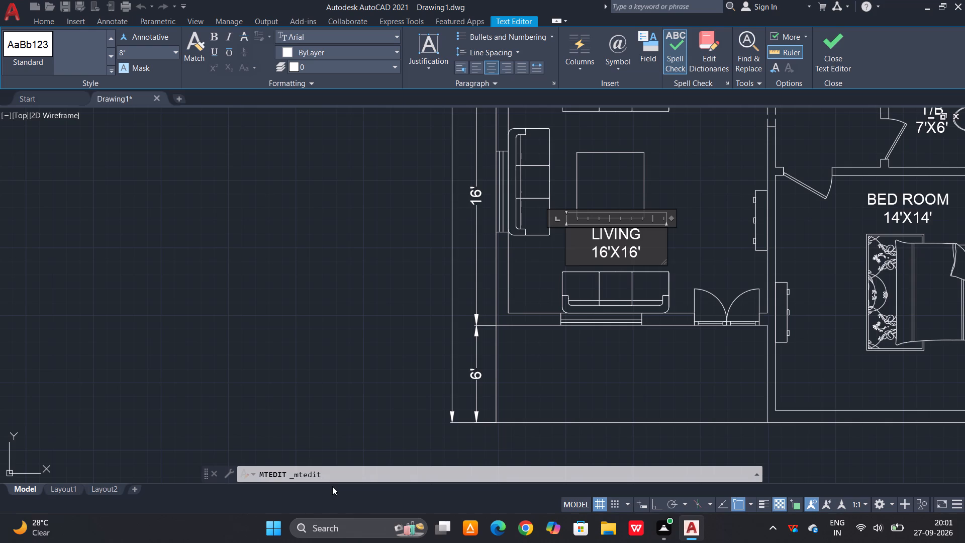
key("Right")
key("BackSpace")
key("5")
left_click(828, 43)
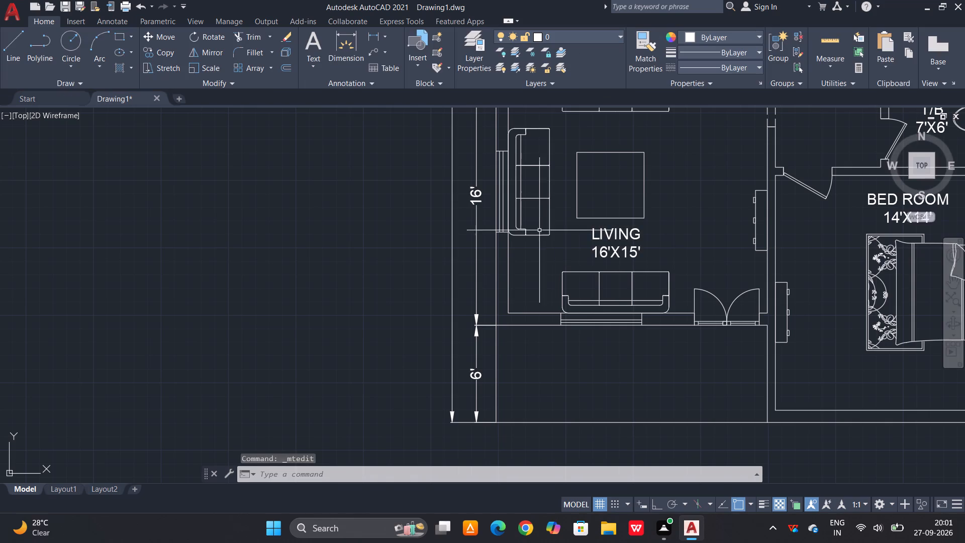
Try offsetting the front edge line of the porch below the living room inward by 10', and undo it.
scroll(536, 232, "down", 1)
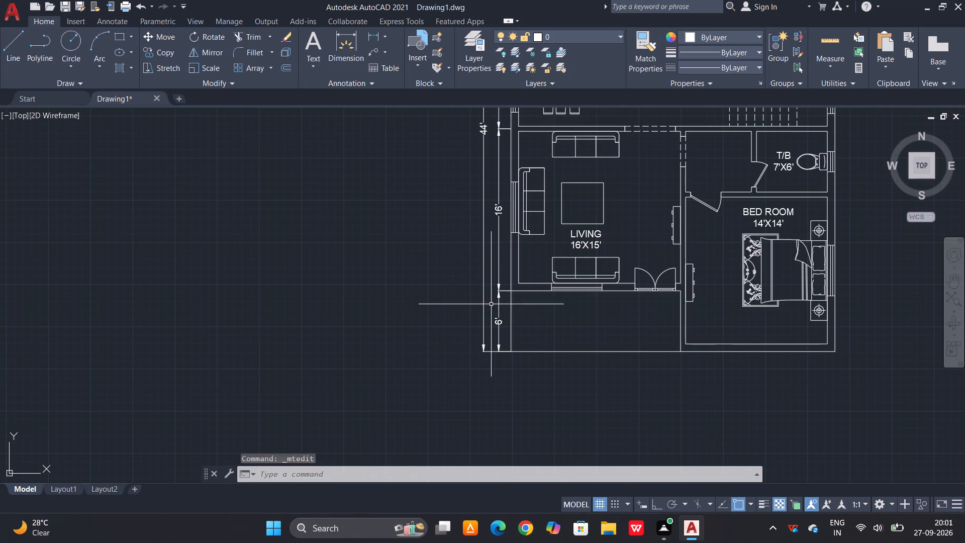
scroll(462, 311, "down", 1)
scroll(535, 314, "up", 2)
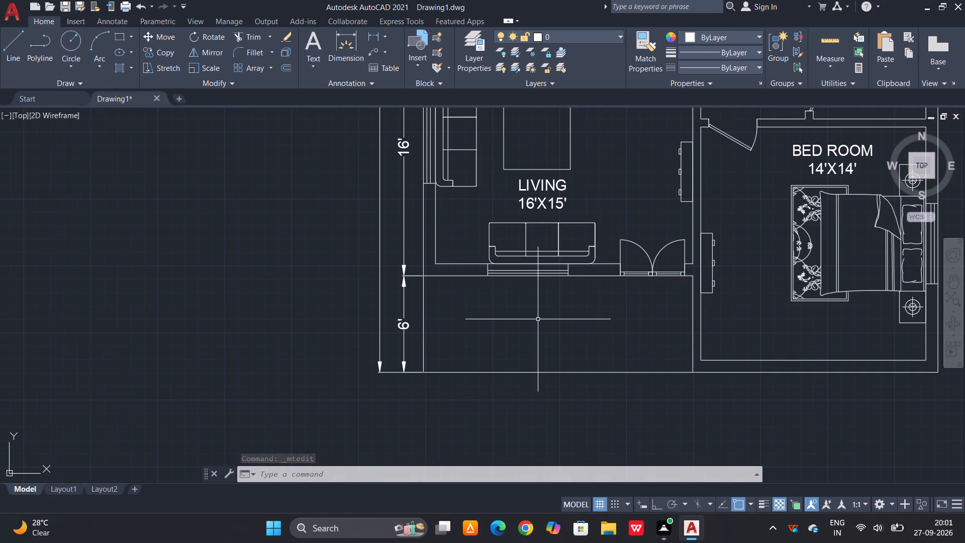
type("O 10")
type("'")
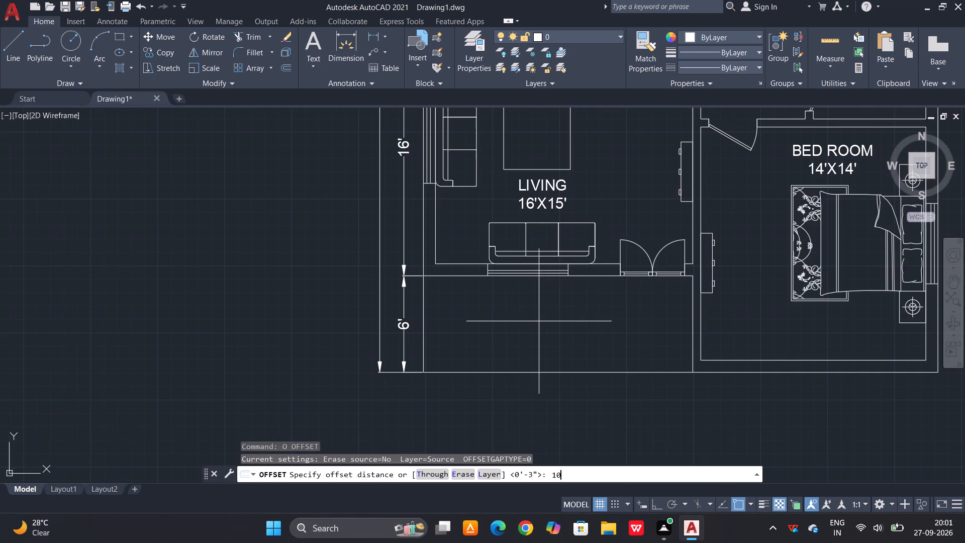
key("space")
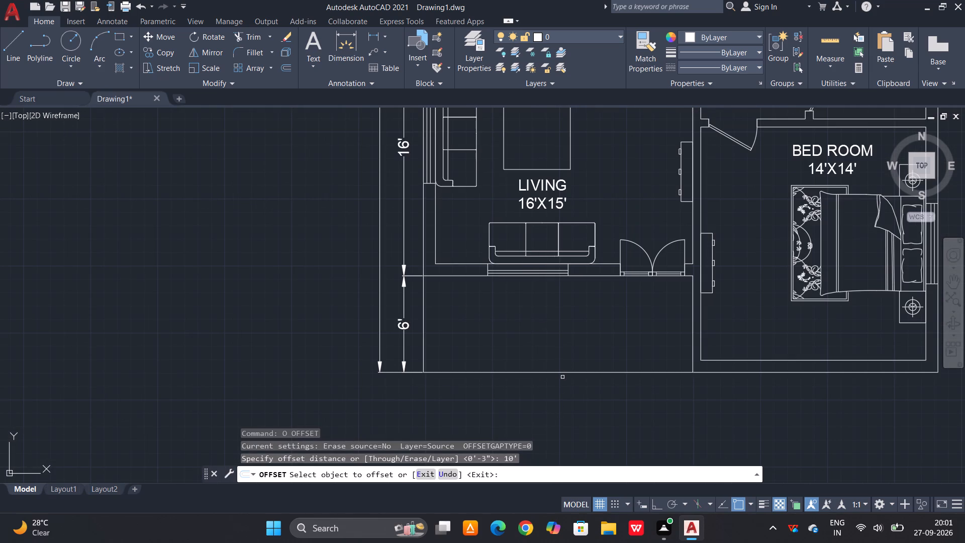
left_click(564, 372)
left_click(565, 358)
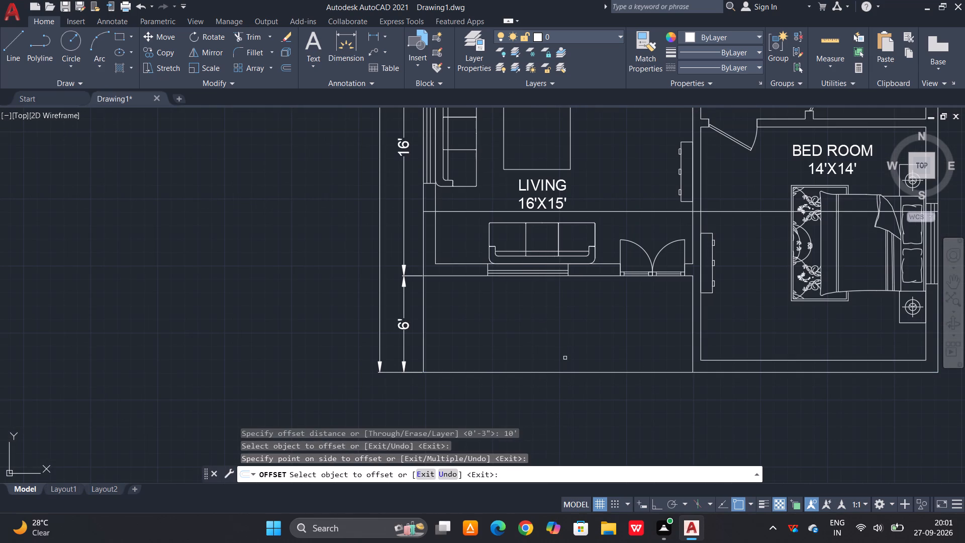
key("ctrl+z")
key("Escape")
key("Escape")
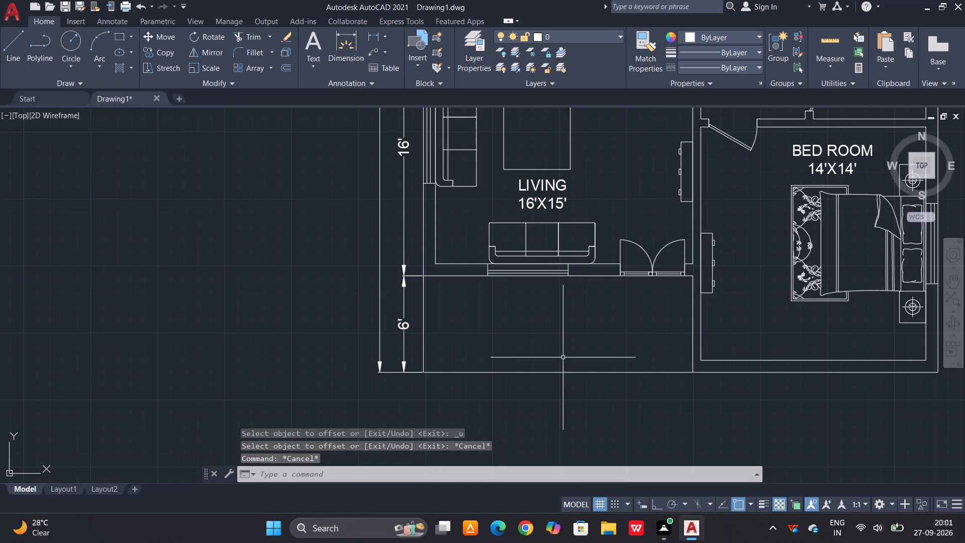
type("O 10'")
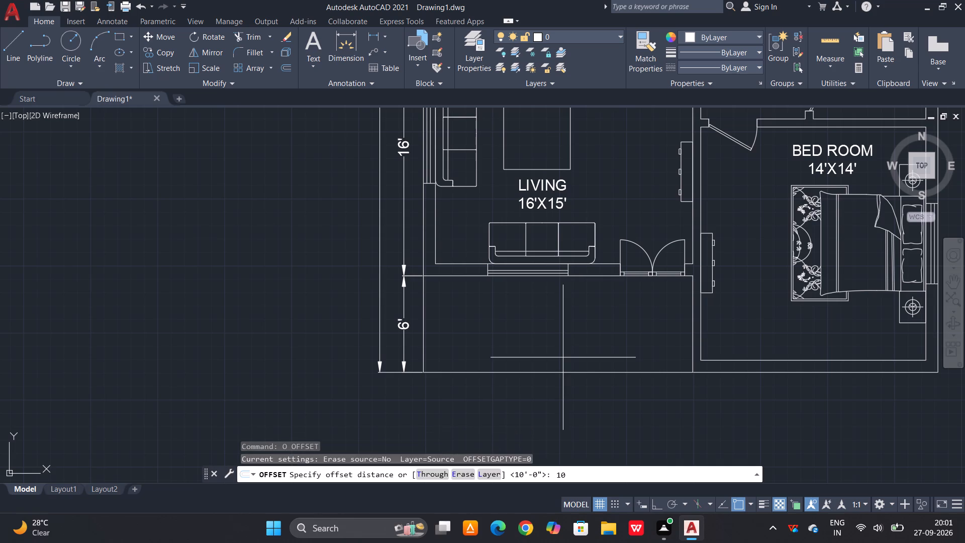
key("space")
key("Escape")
Offset the porch's front edge line inward twice at 10" spacing to form the entrance step lines.
type("O 10\"")
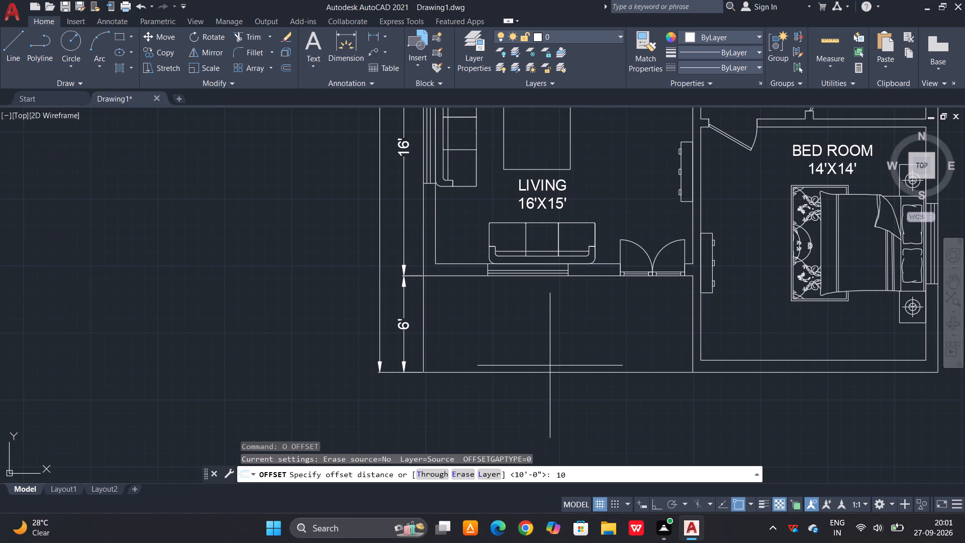
key("space")
left_click(549, 375)
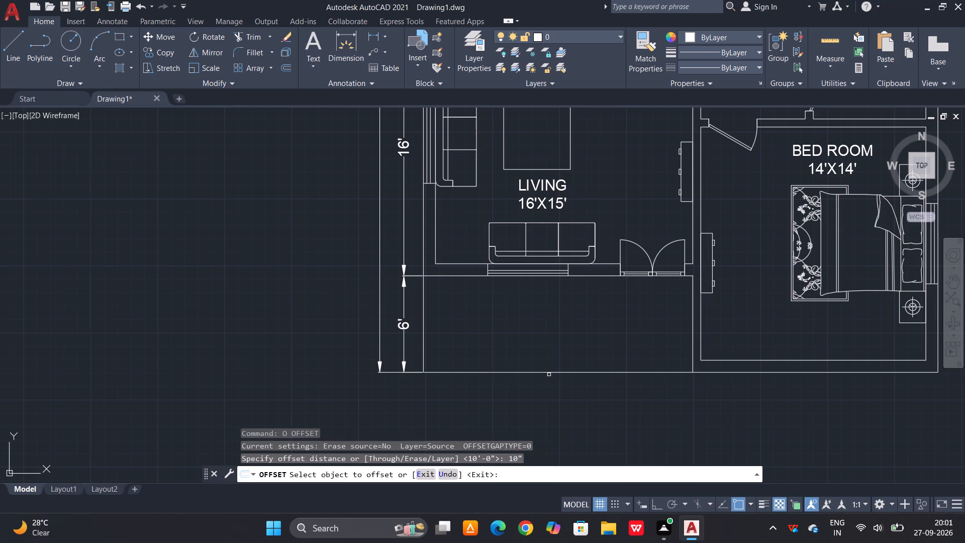
left_click(549, 374)
left_click(555, 358)
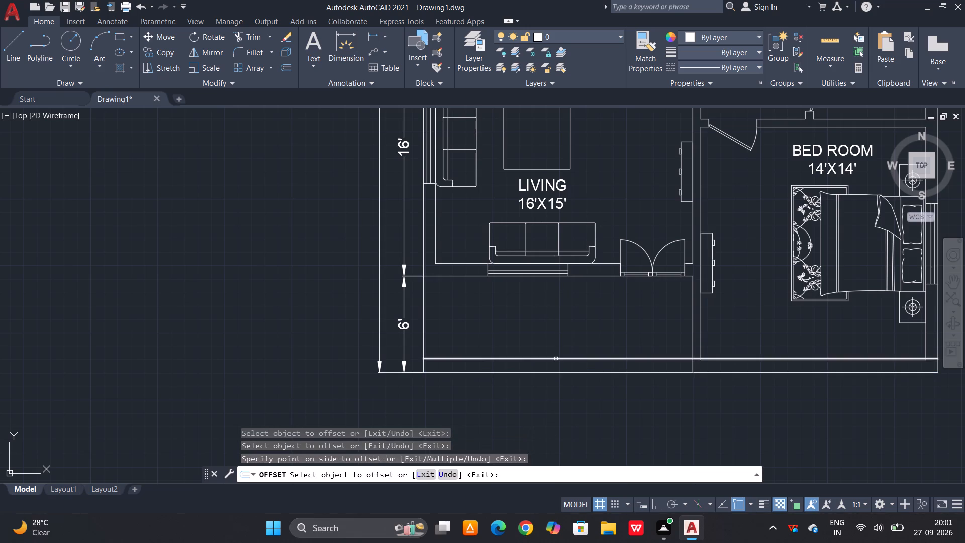
left_click(555, 360)
left_click(556, 340)
key("Escape")
key("Escape")
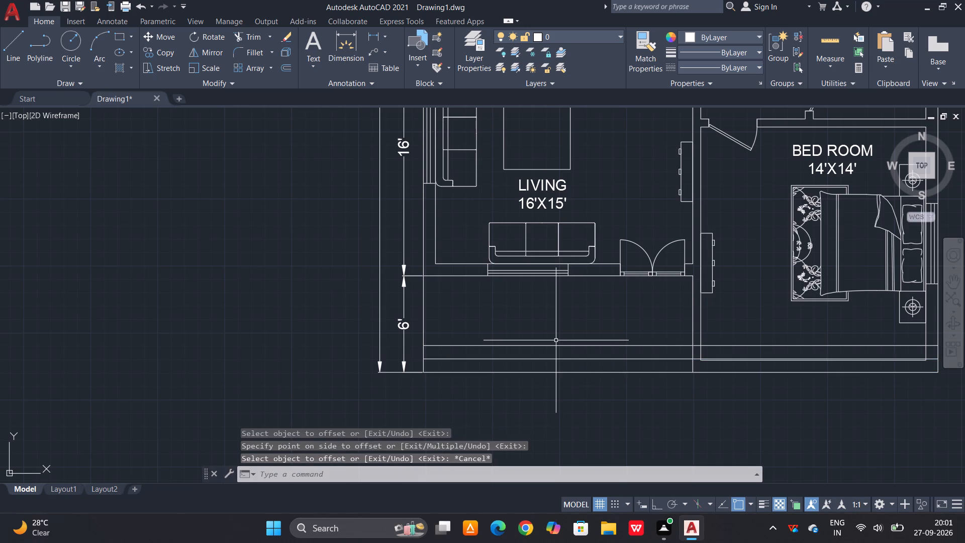
Trim both step lines at the porch's bedroom-side wall, removing the pieces inside the wall and the bedroom.
type("TR")
key("space")
key("space")
scroll(712, 373, "up", 2)
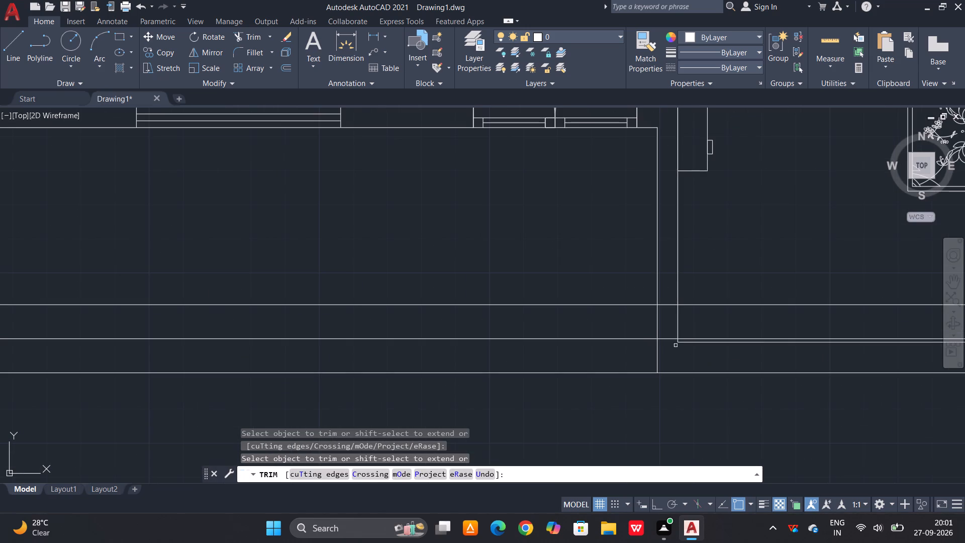
left_click_drag(666, 291, 671, 290)
left_click(667, 344)
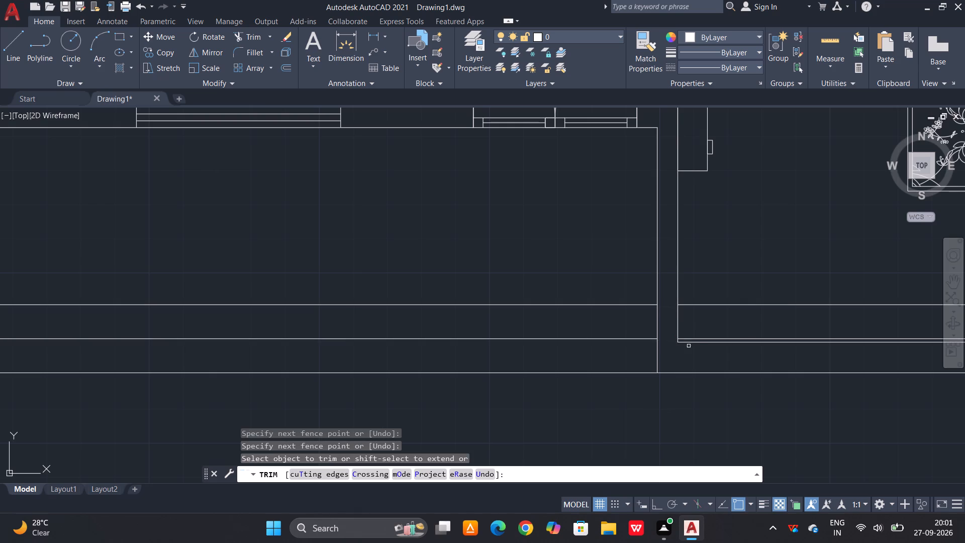
left_click(742, 304)
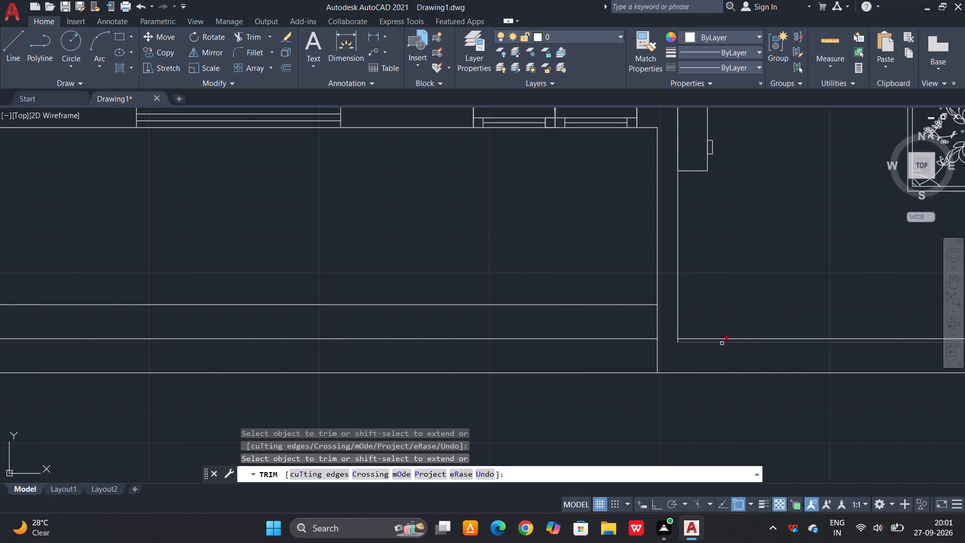
left_click(724, 338)
scroll(710, 298, "down", 3)
key("Escape")
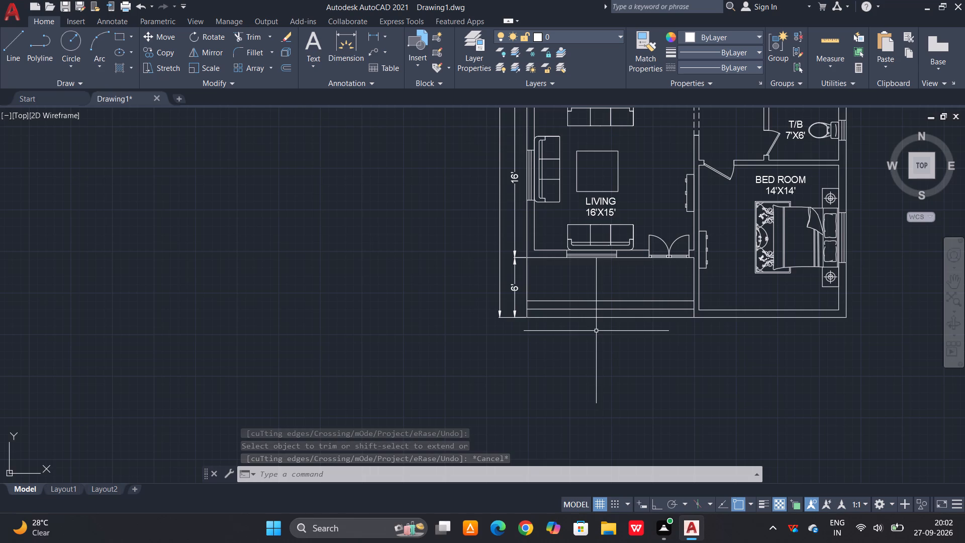
Draw a vertical line with Ortho on from just below the porch's front edge up across both step lines.
type("L")
key("space")
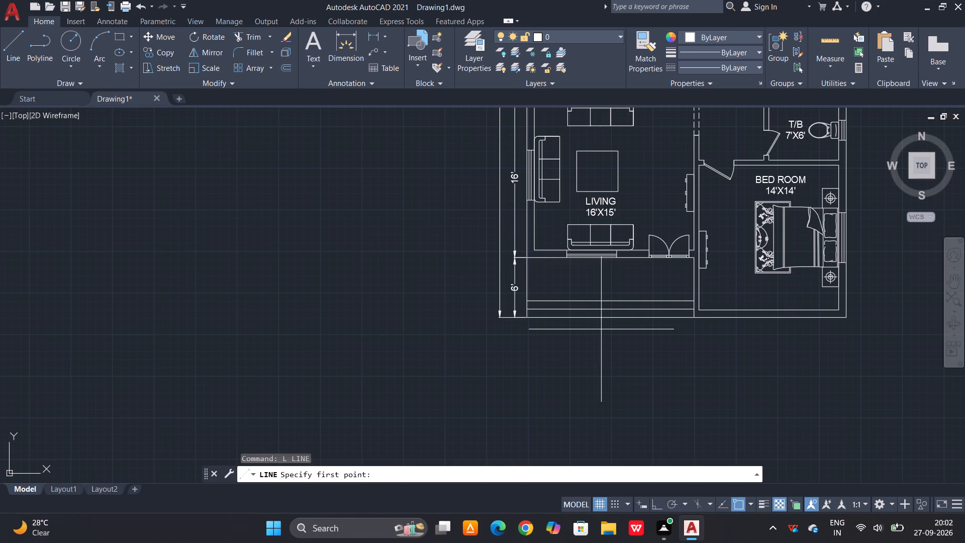
left_click(602, 329)
key("F8")
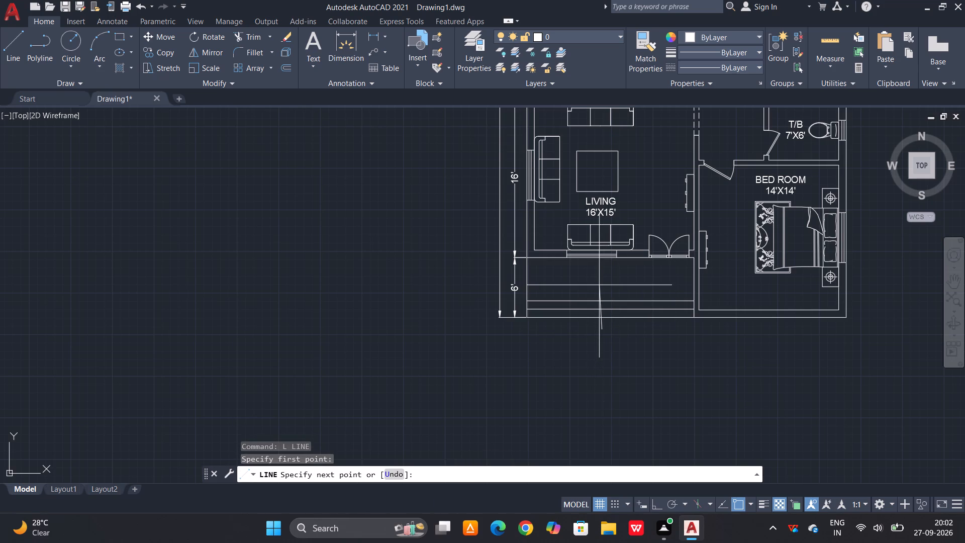
left_click(599, 285)
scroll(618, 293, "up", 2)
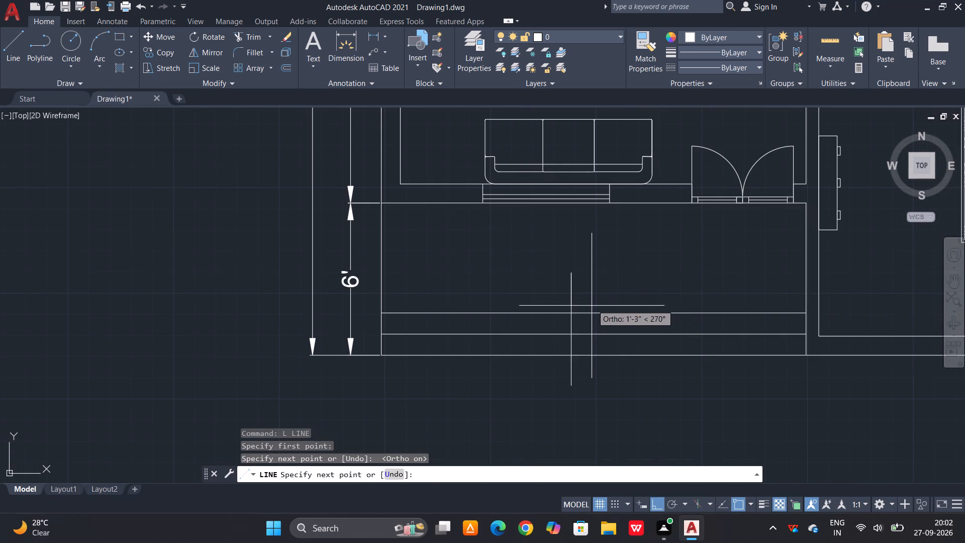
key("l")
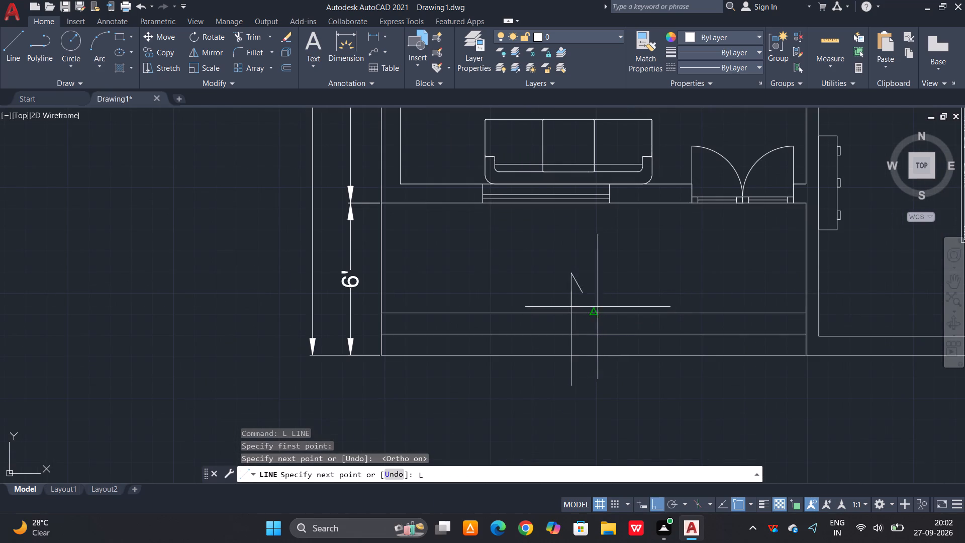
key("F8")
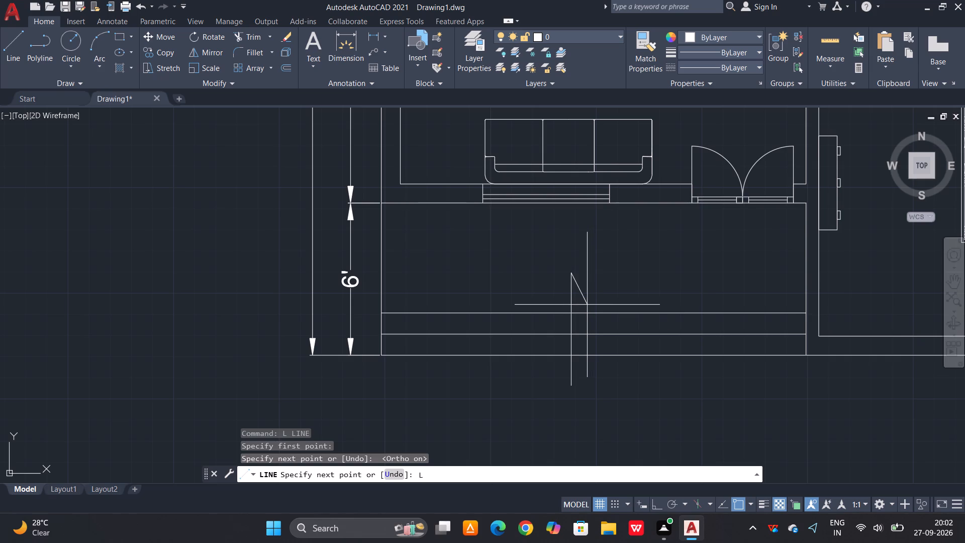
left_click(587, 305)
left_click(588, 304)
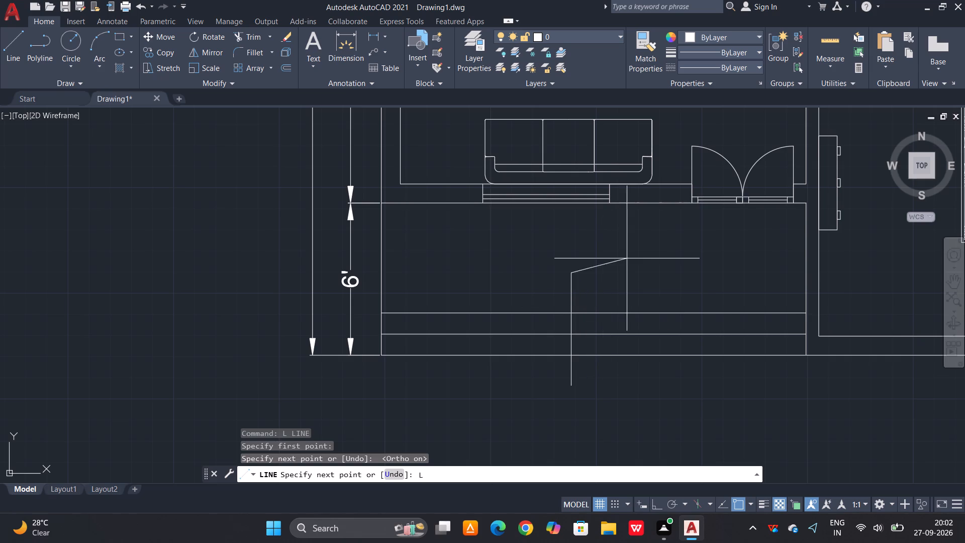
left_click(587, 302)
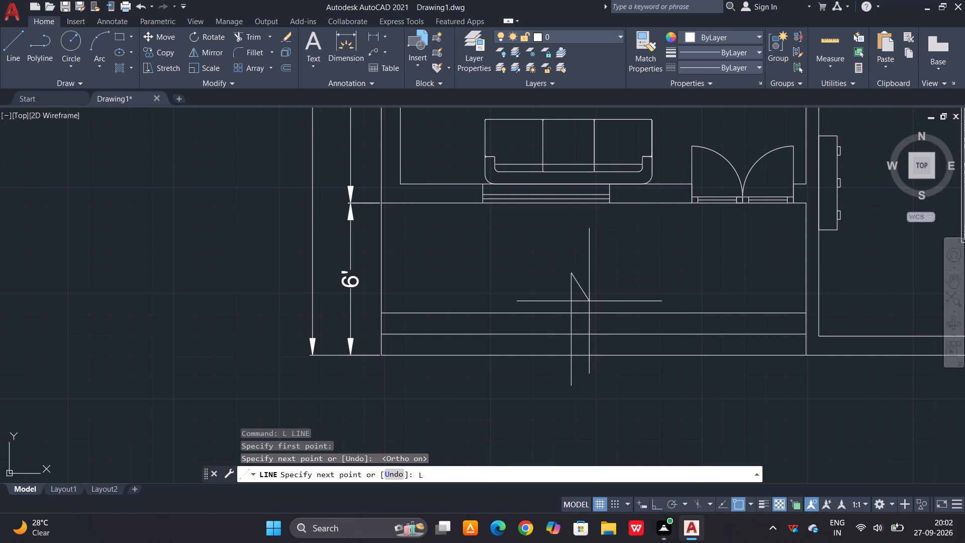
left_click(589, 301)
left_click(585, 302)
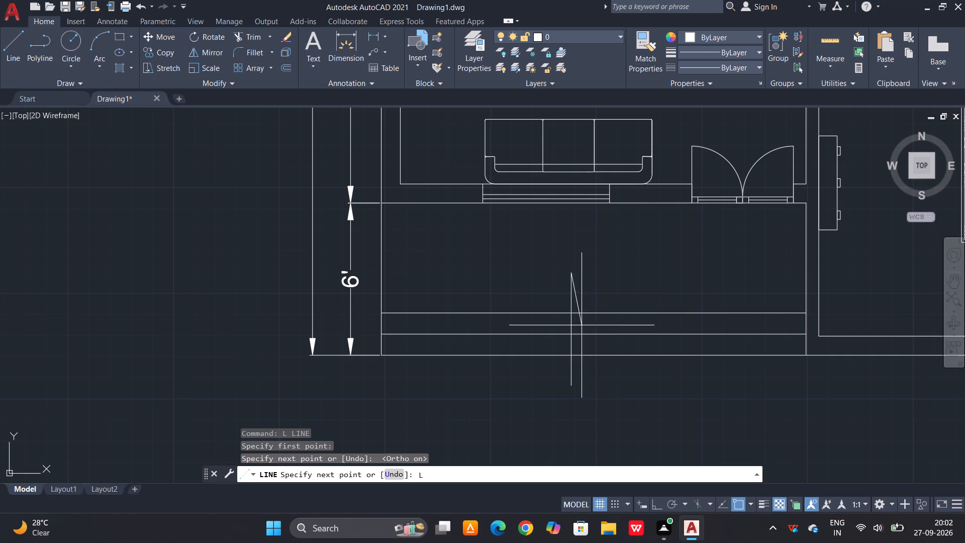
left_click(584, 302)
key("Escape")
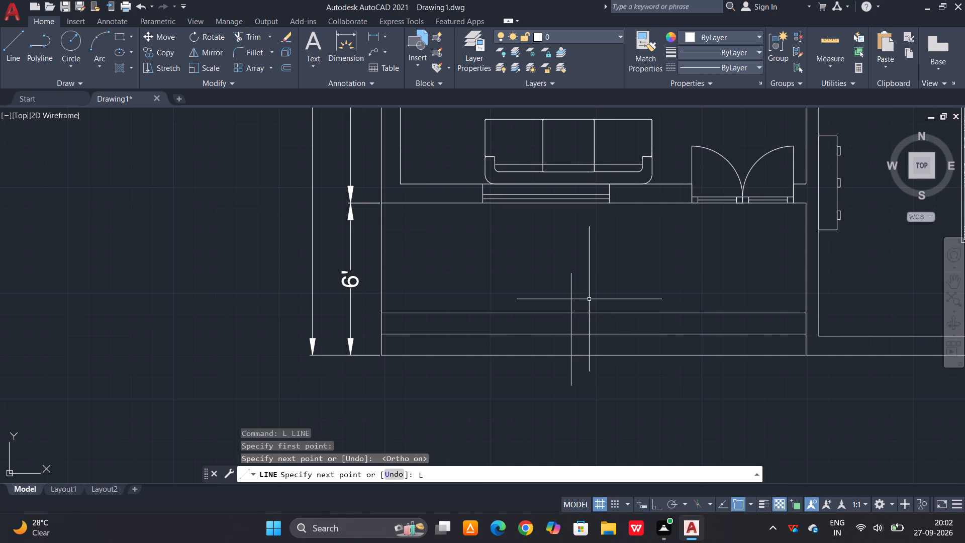
Draw a short slanted line from the upper end of the vertical line on the porch as one side of the arrowhead.
key("l")
key("space")
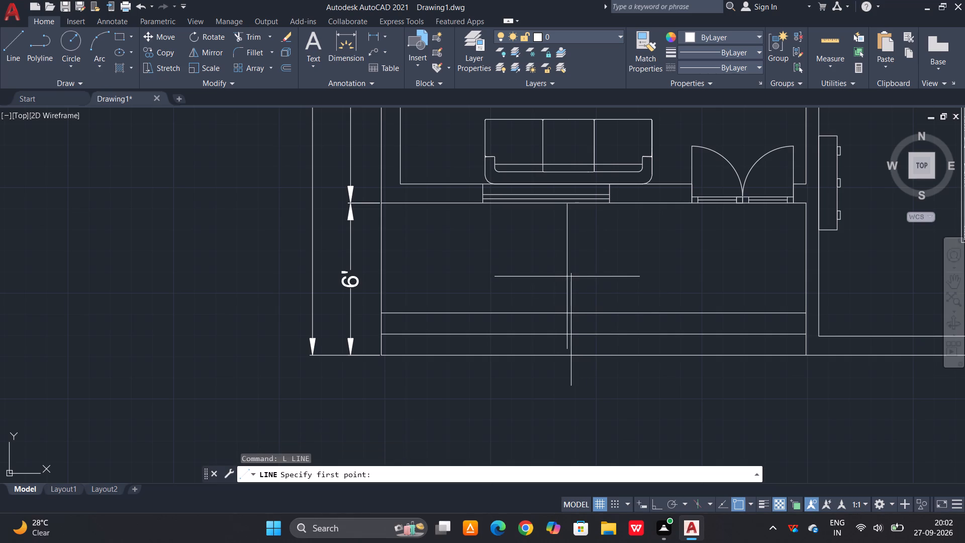
left_click(569, 276)
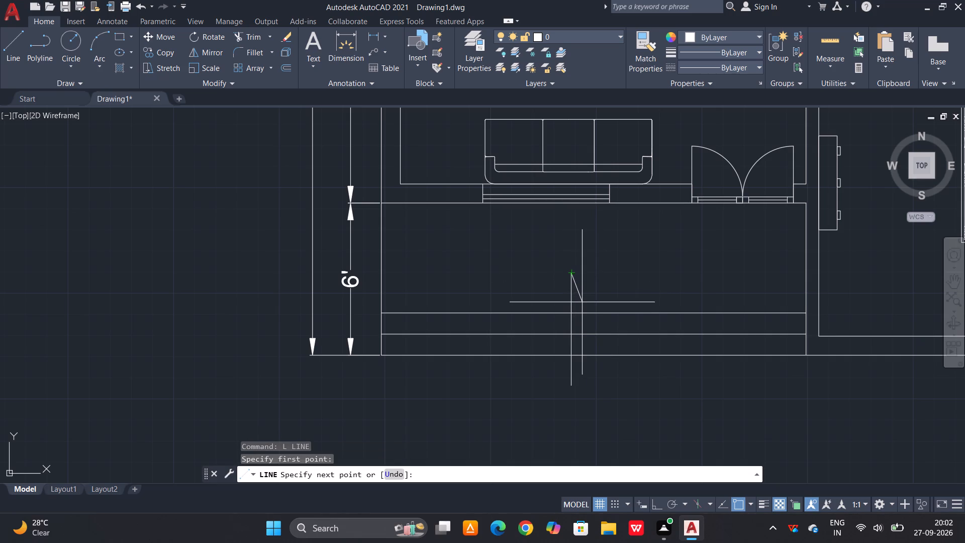
left_click(587, 303)
key("Escape")
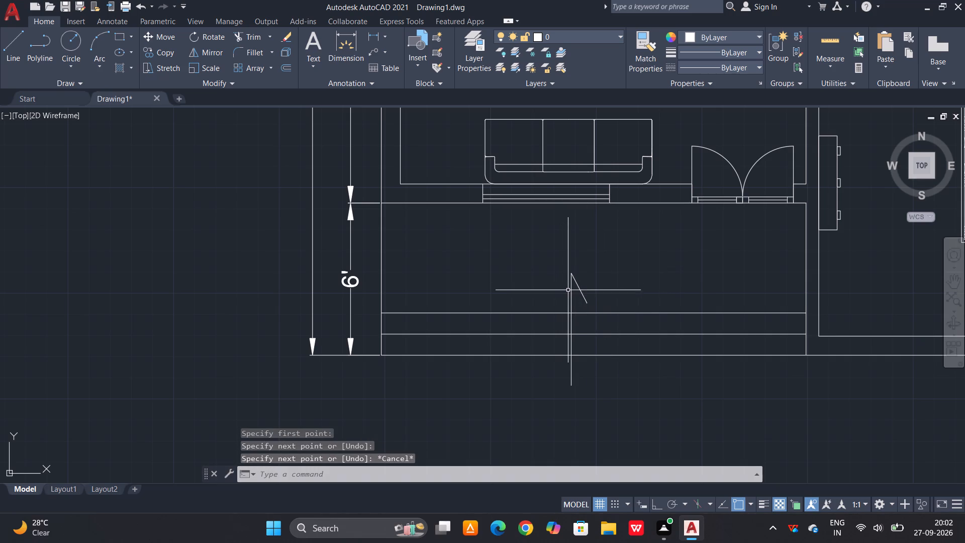
Mirror the slanted arrowhead line about the vertical line on the porch, keeping the original.
left_click(578, 287)
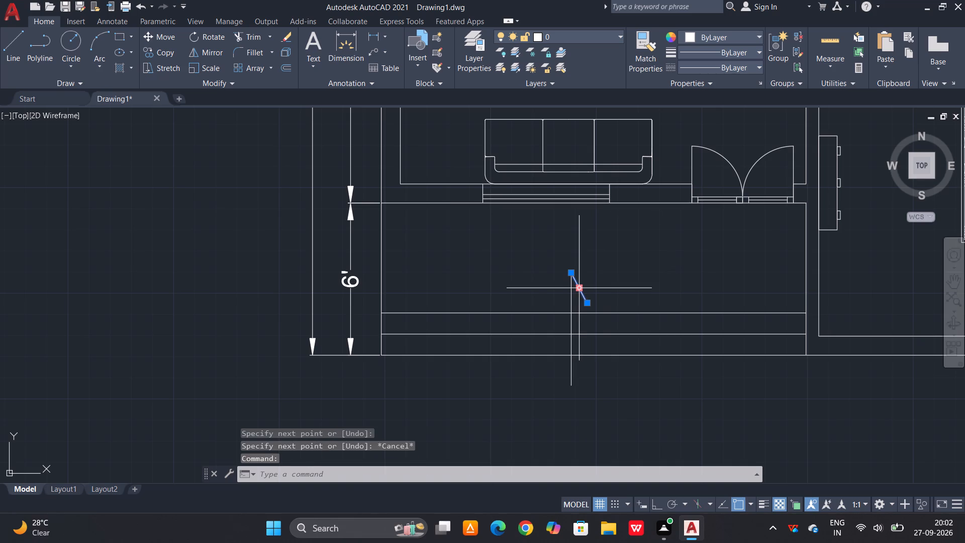
type("MI")
key("space")
left_click(570, 271)
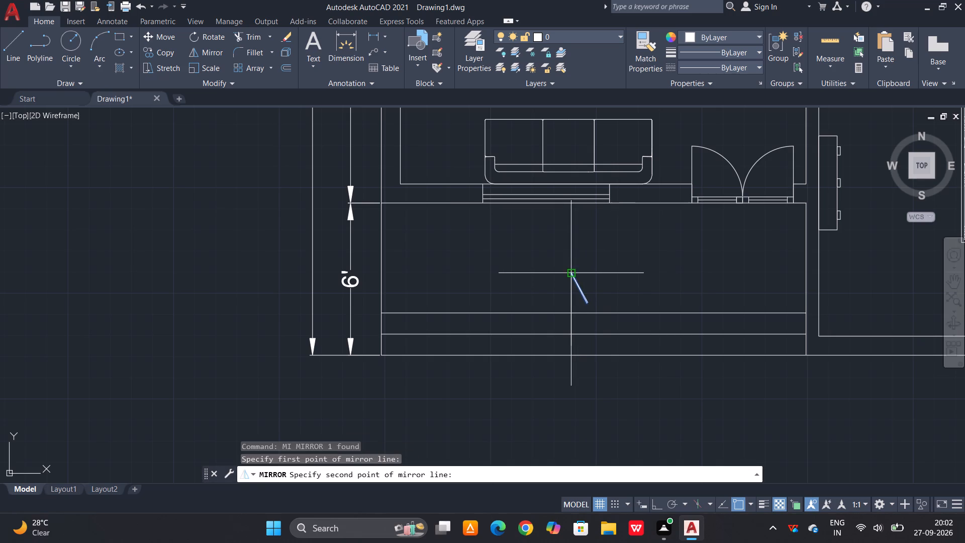
left_click(571, 314)
key("space")
key("space")
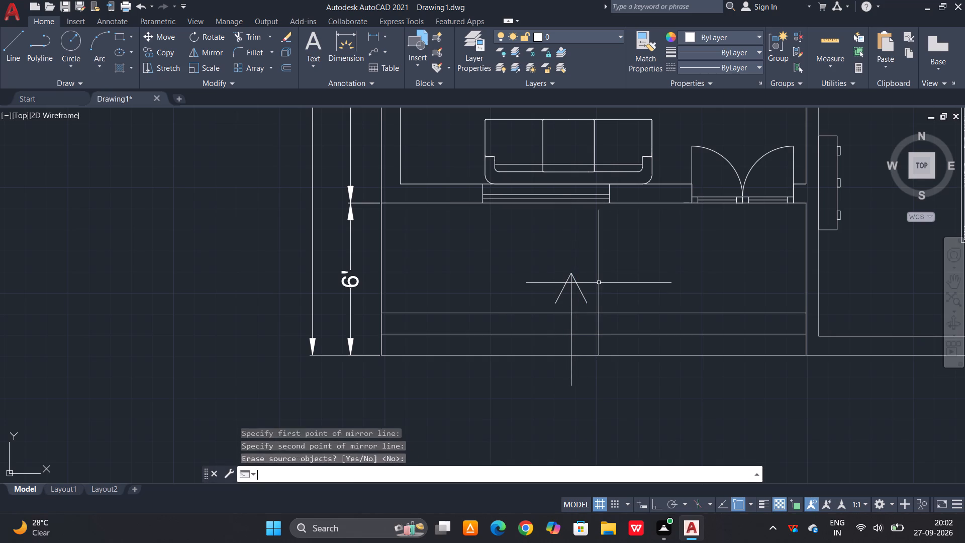
Copy the KITCHEN 13'X16' label to the open area beside the start of the staircase arrow.
scroll(565, 310, "down", 1)
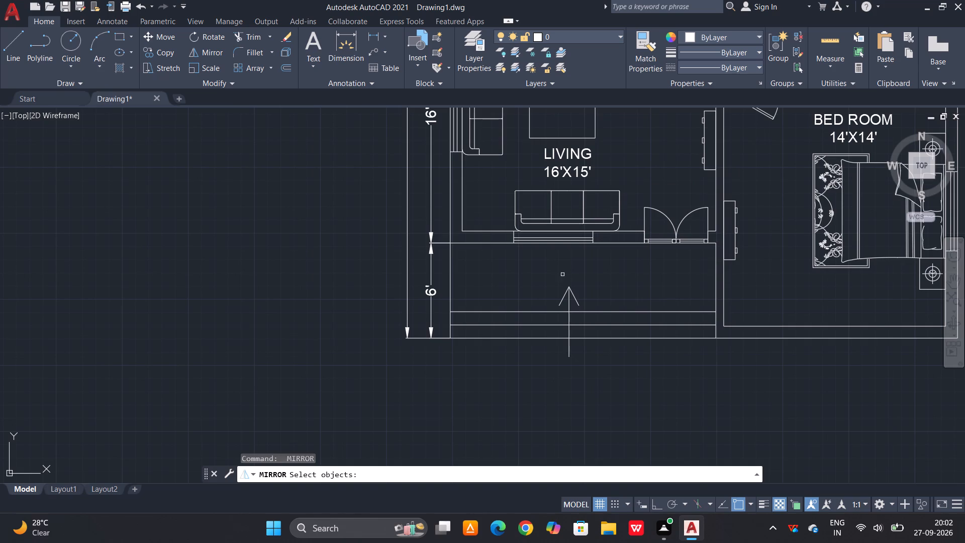
scroll(434, 337, "down", 1)
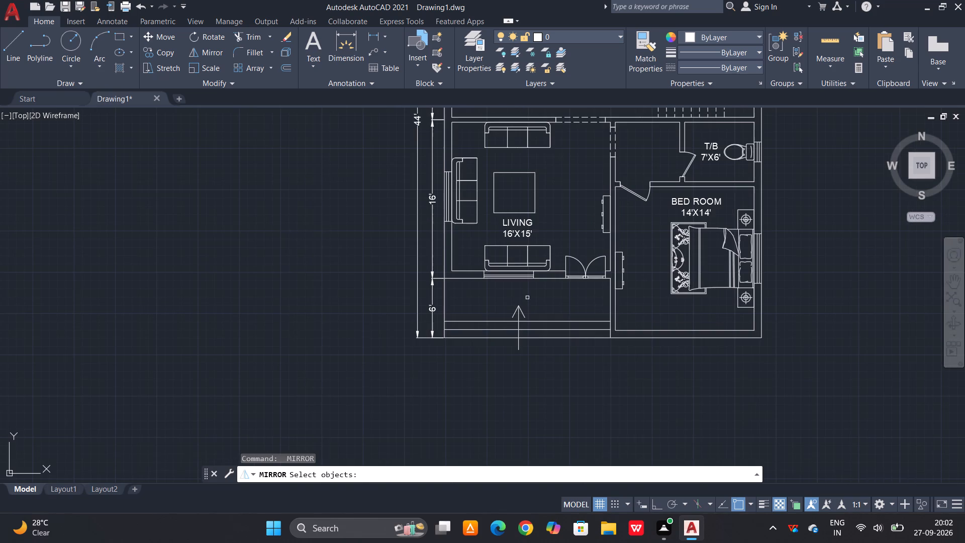
middle_click_drag(534, 295, 533, 307)
scroll(569, 288, "down", 2)
scroll(587, 188, "up", 1)
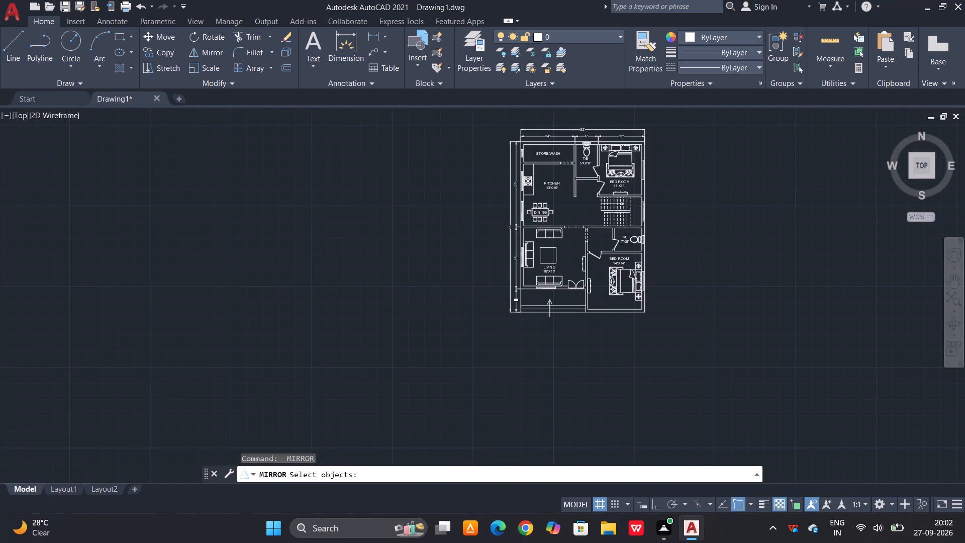
scroll(587, 188, "up", 2)
key("space")
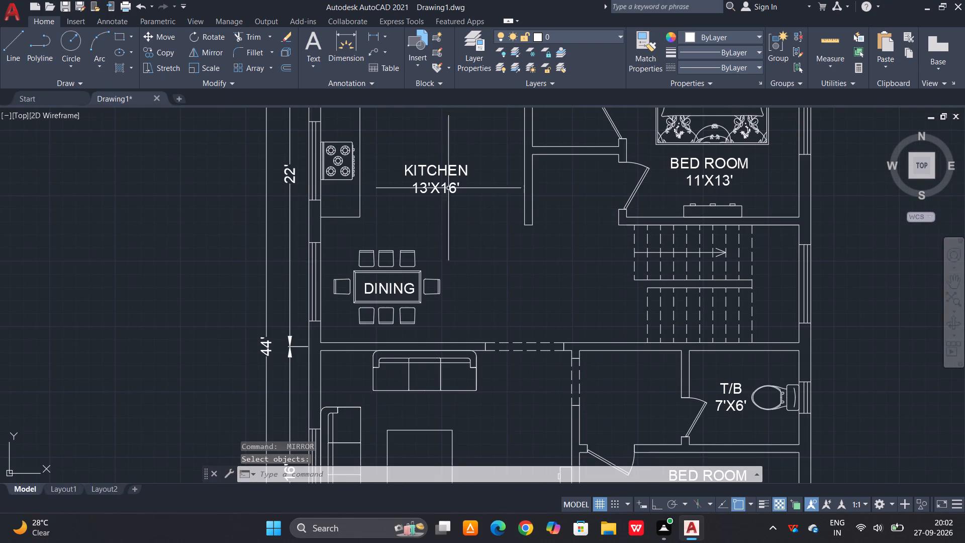
left_click(443, 171)
type("CO")
key("space")
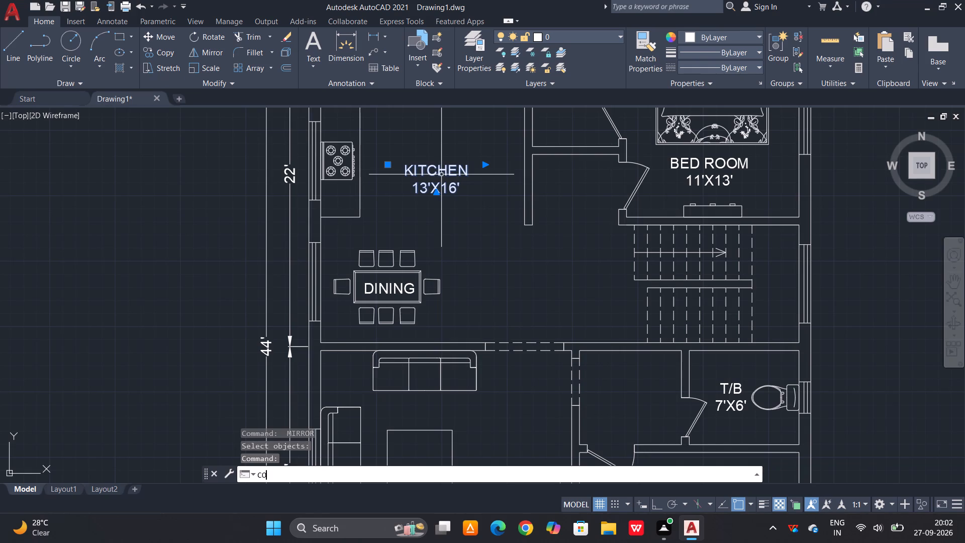
left_click(440, 174)
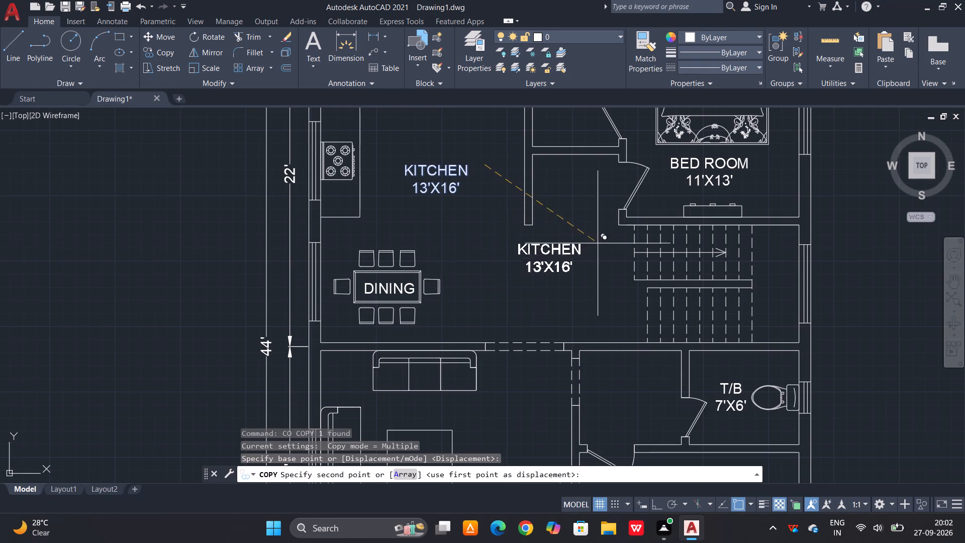
left_click(644, 248)
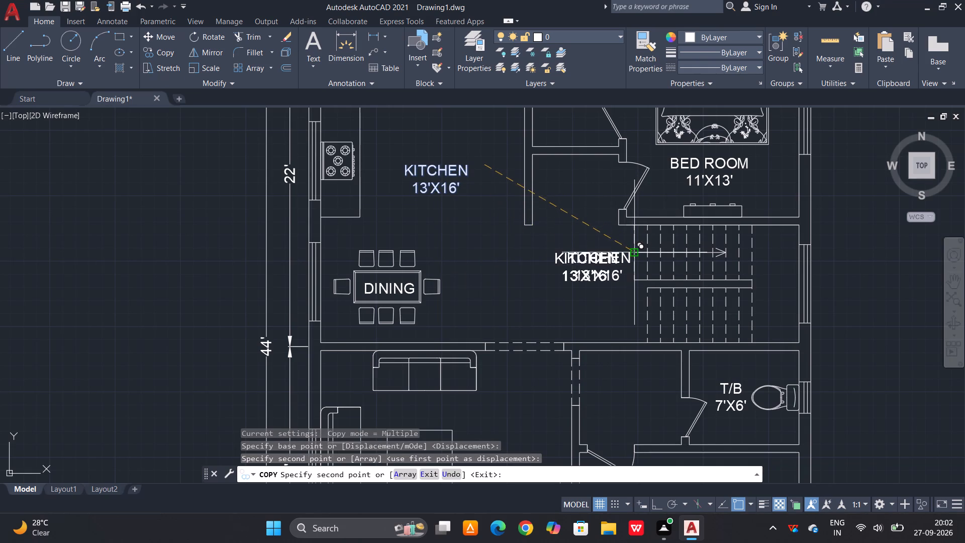
key("Escape")
Replace the text of the copied label beside the staircase with UP and narrow its text frame to fit.
triple_click(598, 258)
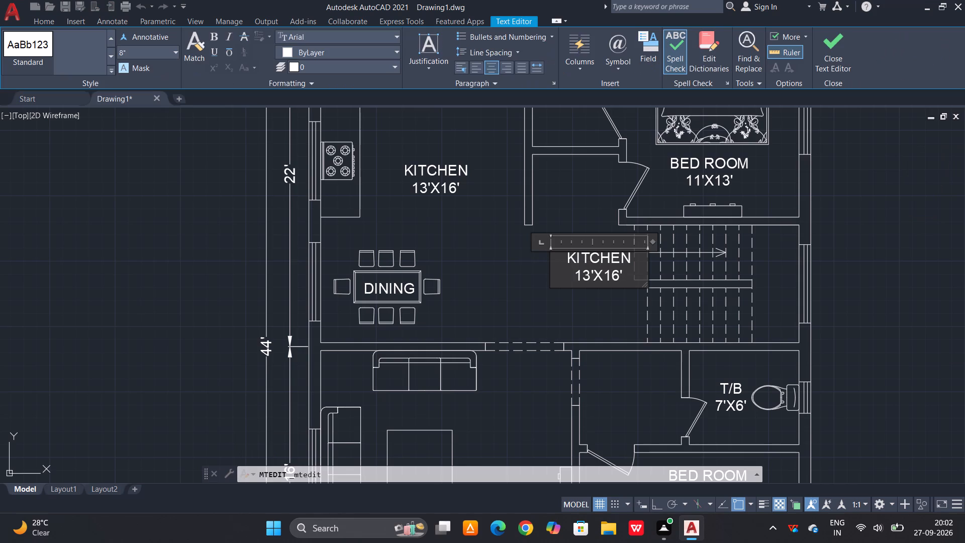
left_click_drag(626, 276, 575, 266)
left_click(540, 258)
double_click(575, 264)
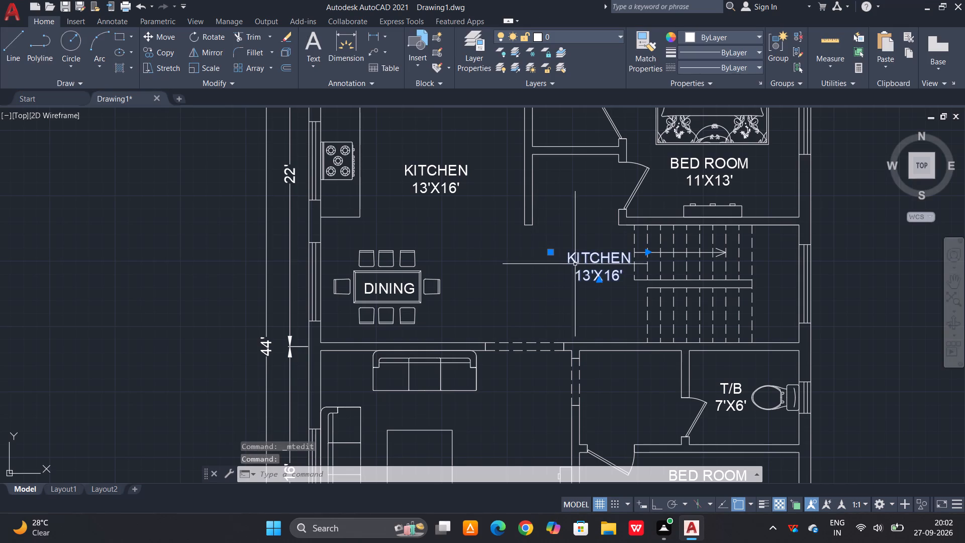
key("ctrl+a")
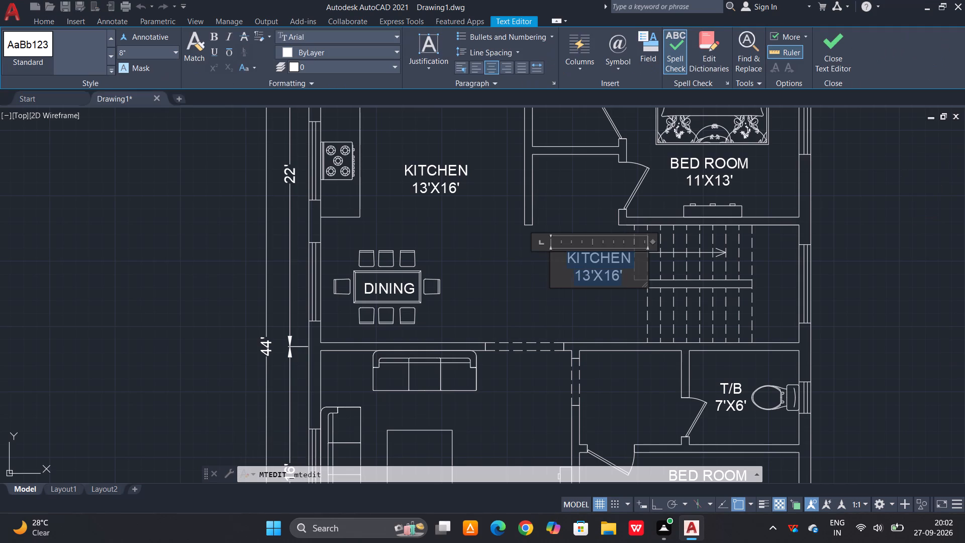
key("BackSpace")
type("UP")
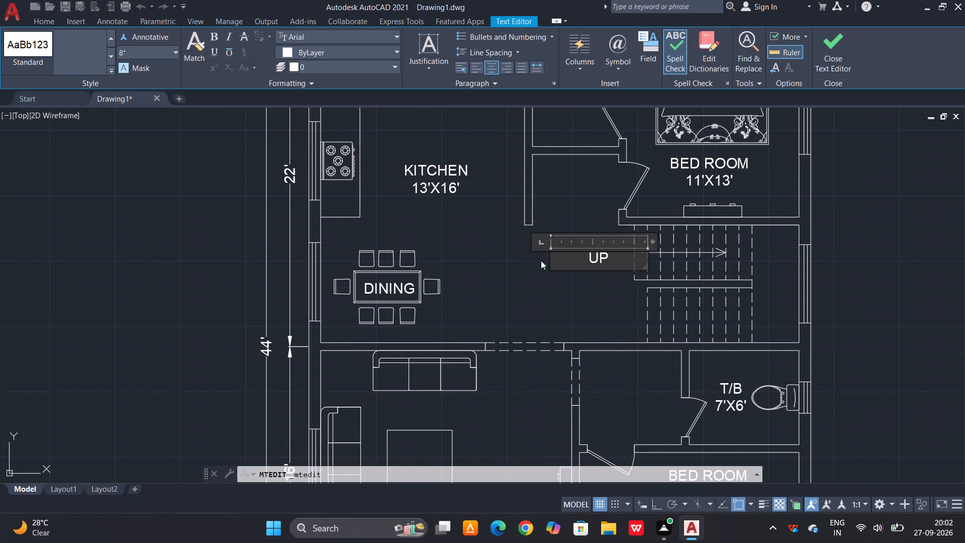
left_click_drag(651, 241, 640, 240)
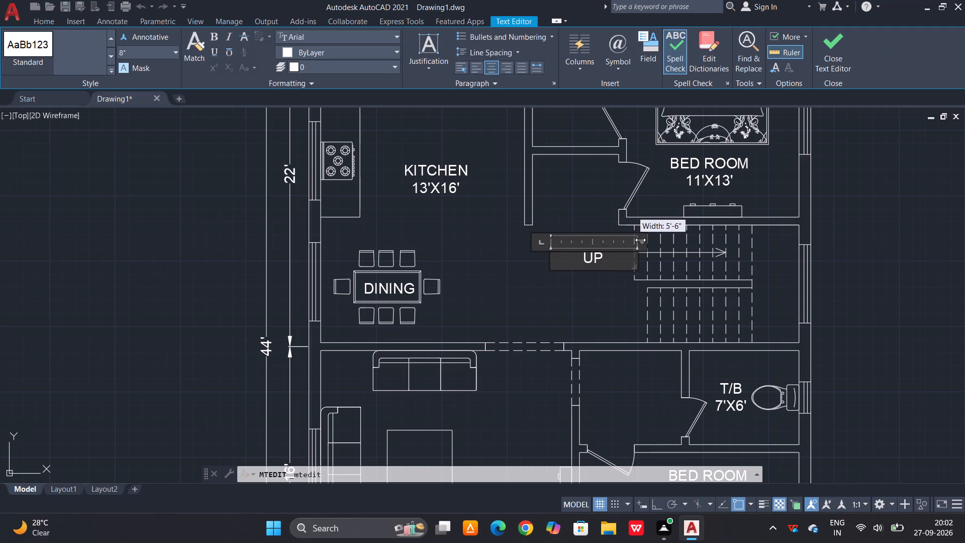
left_click_drag(640, 240, 592, 240)
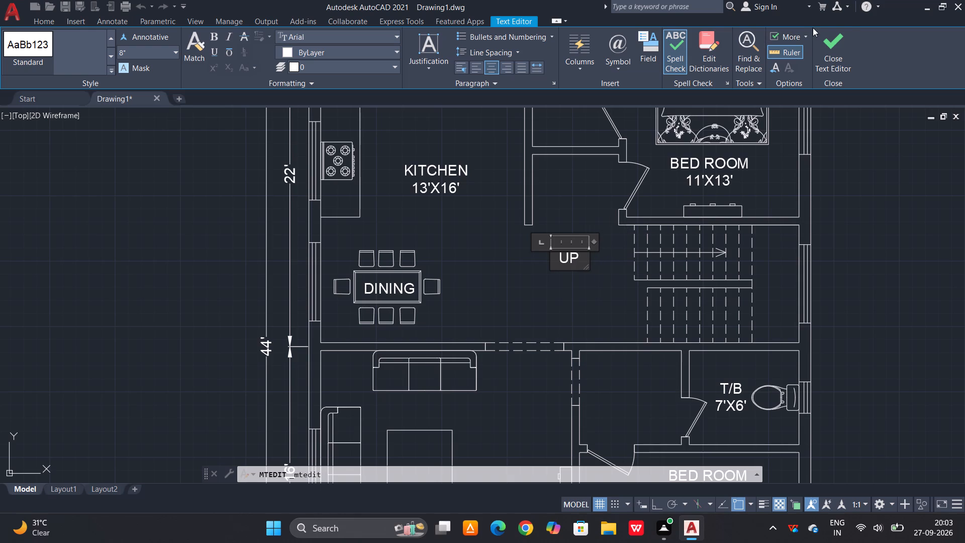
left_click(831, 46)
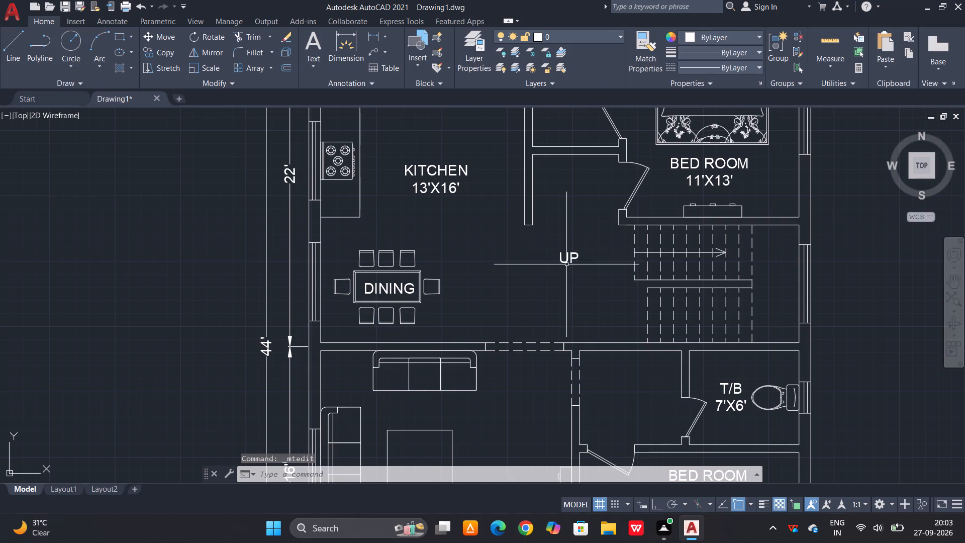
Move the UP label next to the tail of the staircase arrow and nudge it slightly to align with it.
left_click(566, 254)
key("m")
key("space")
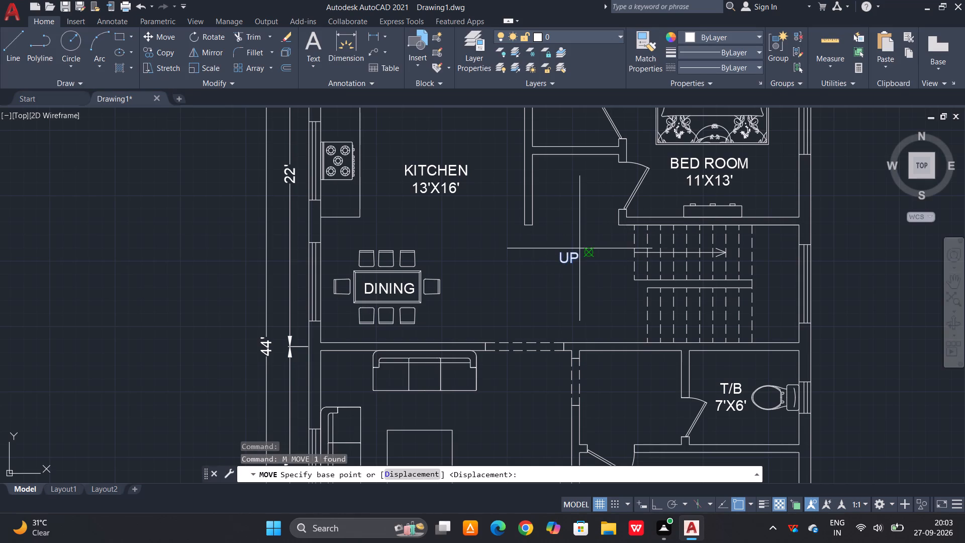
left_click(575, 253)
scroll(606, 247, "up", 2)
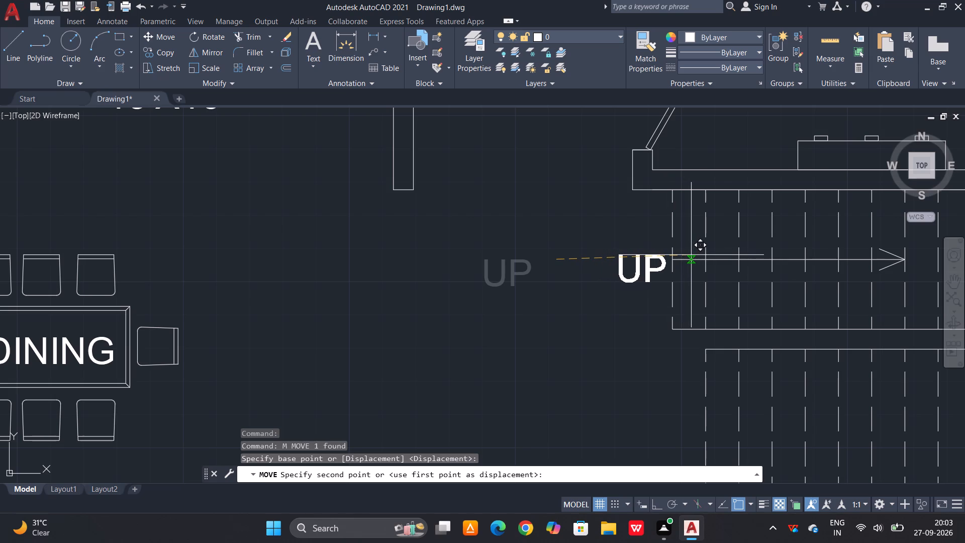
left_click(691, 255)
left_click(657, 265)
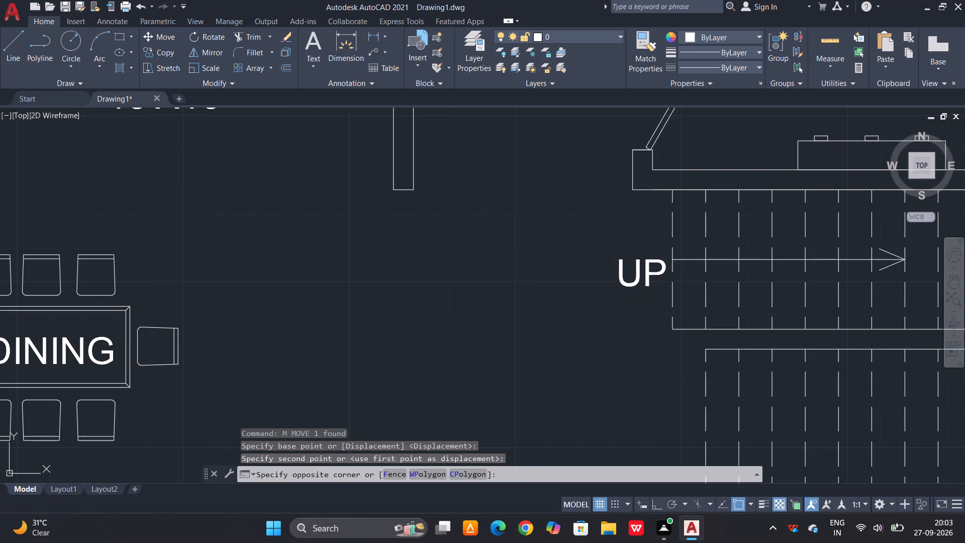
left_click(602, 286)
key("m")
key("space")
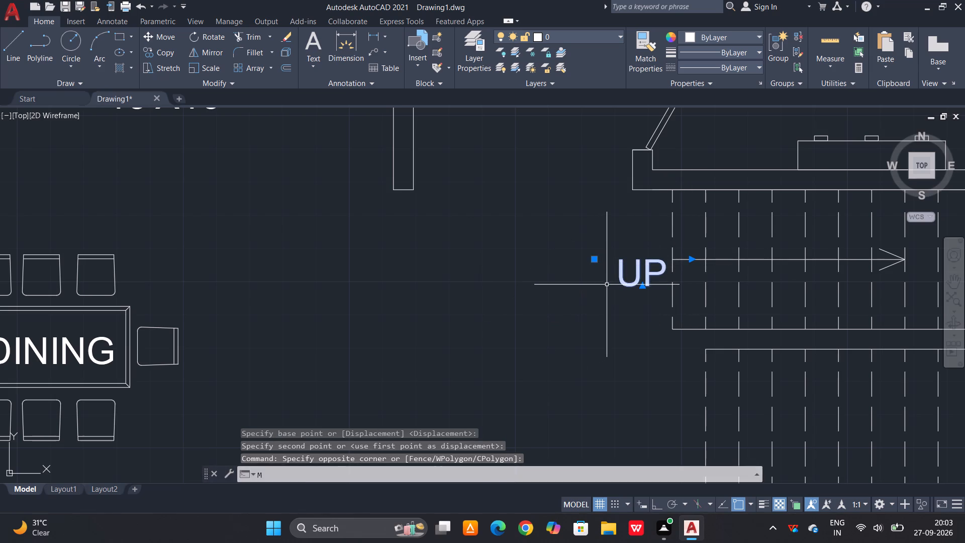
left_click(650, 274)
triple_click(652, 270)
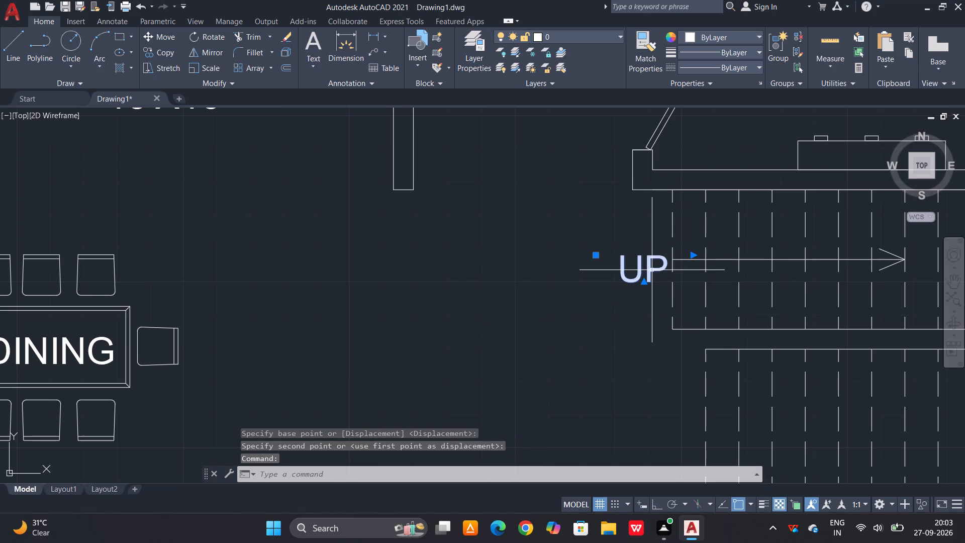
left_click(652, 270)
key("Escape")
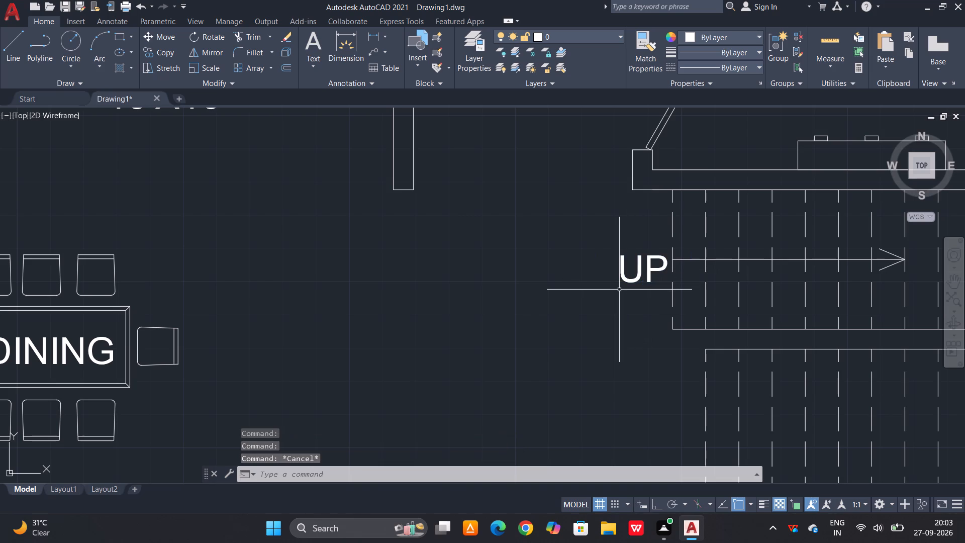
Copy the KITCHEN 13'X16' label down onto the porch, just above the entrance arrow.
scroll(619, 290, "down", 2)
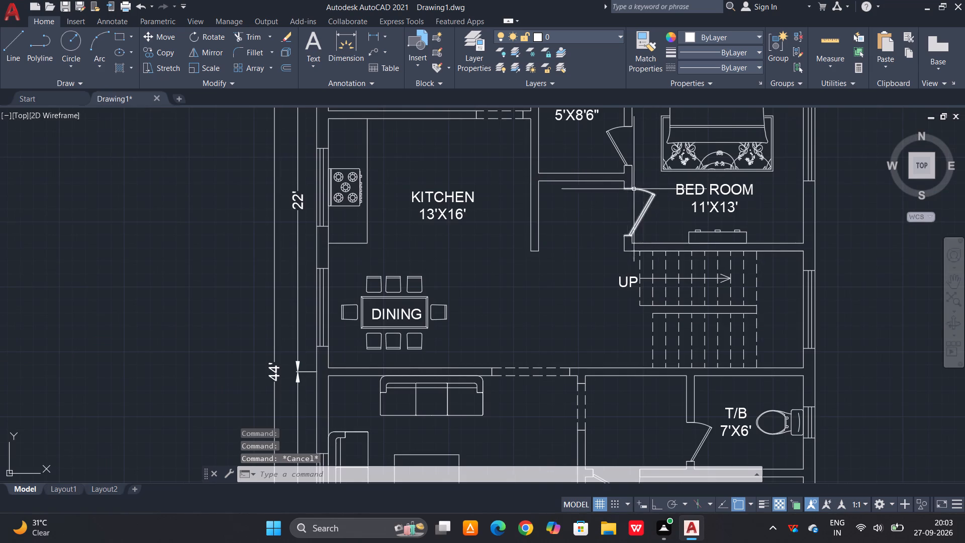
middle_click_drag(584, 236, 567, 239)
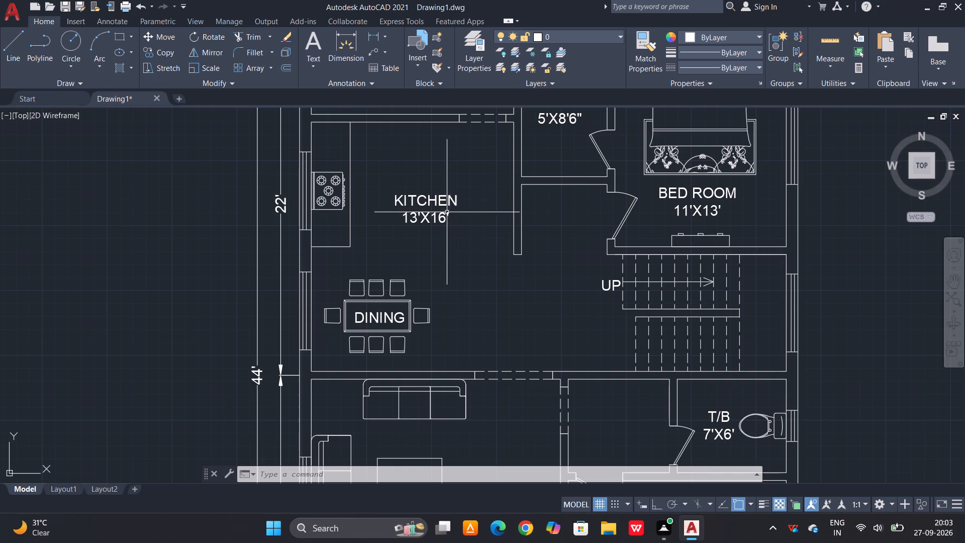
left_click(429, 206)
type("CO")
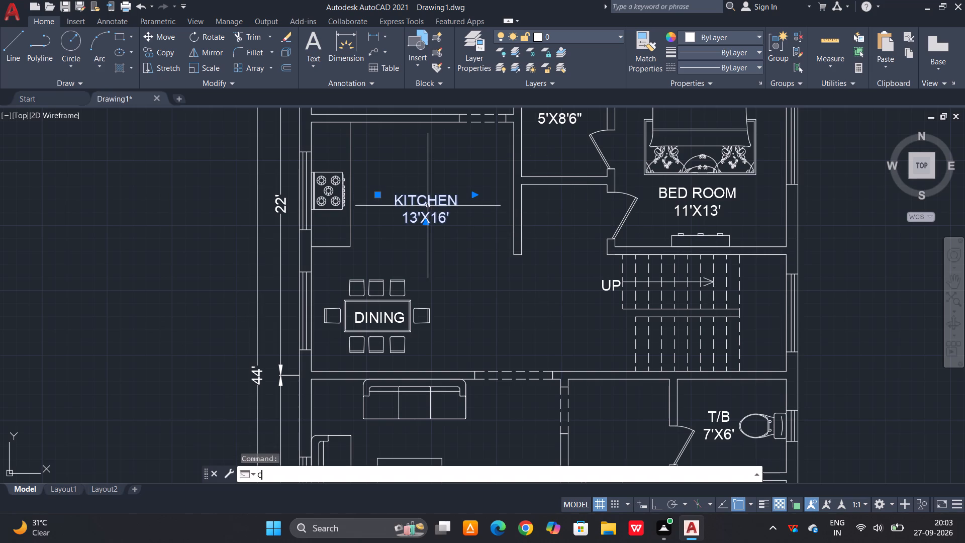
key("space")
left_click(437, 192)
scroll(439, 188, "down", 3)
scroll(447, 329, "up", 1)
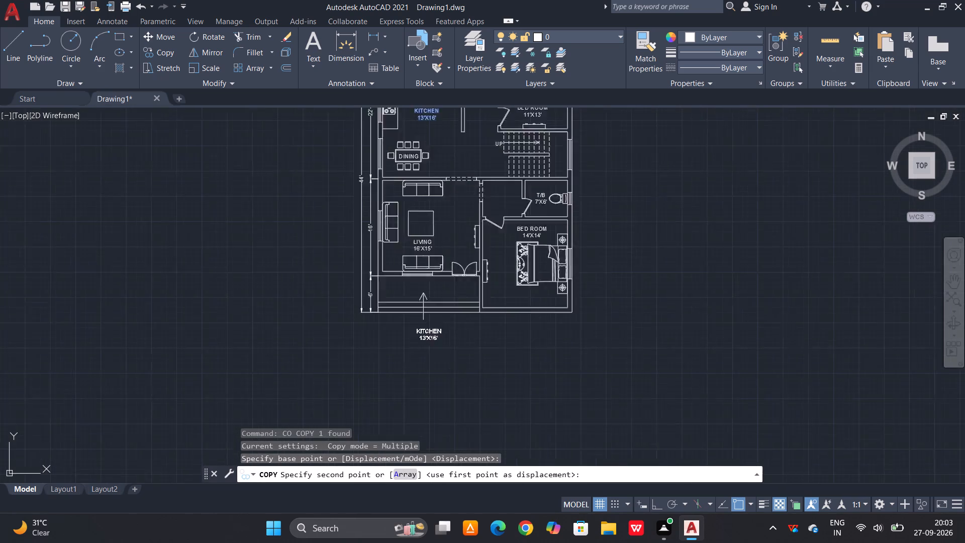
scroll(446, 330, "up", 1)
left_click(442, 251)
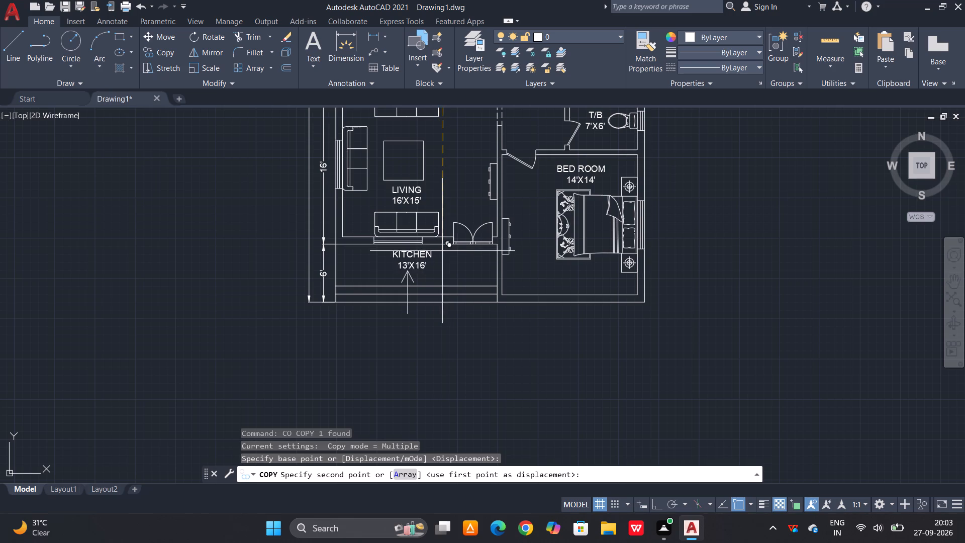
scroll(433, 261, "up", 3)
key("Escape")
Replace the text of the label copied onto the porch with GROUND FLOOR PLAN and widen its frame to fit one line.
double_click(371, 267)
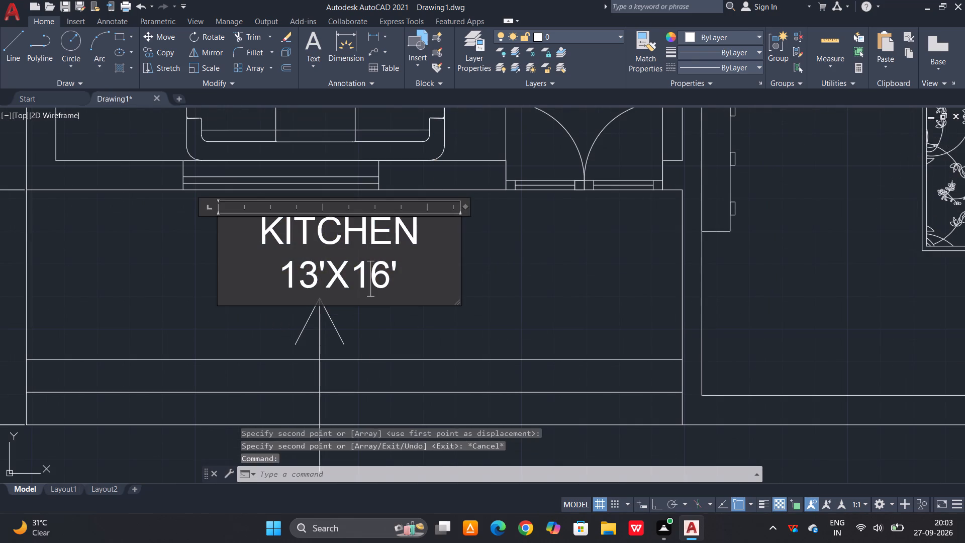
left_click_drag(428, 271, 234, 237)
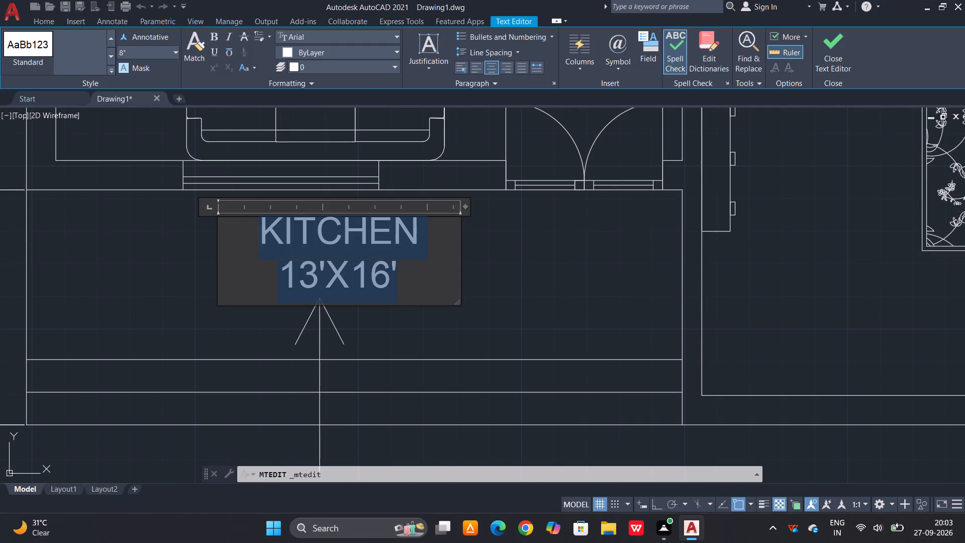
type("GROI")
key("BackSpace")
type("UND FLOOR PL")
key("BackSpace")
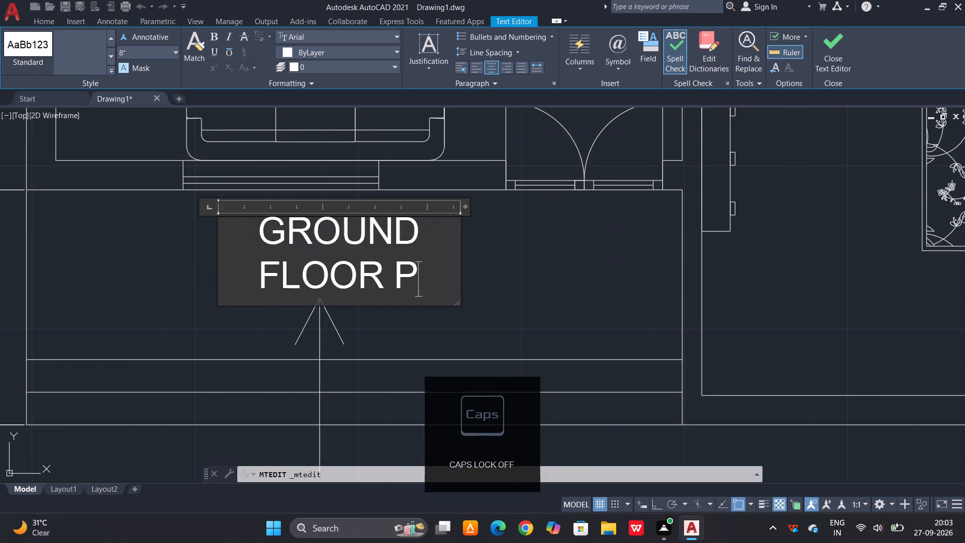
type("an")
key("BackSpace")
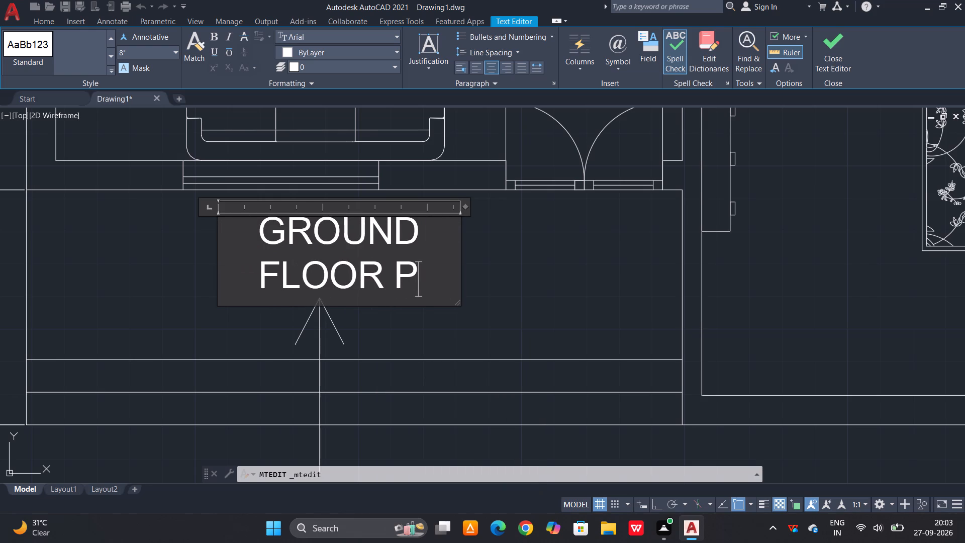
type("LAN")
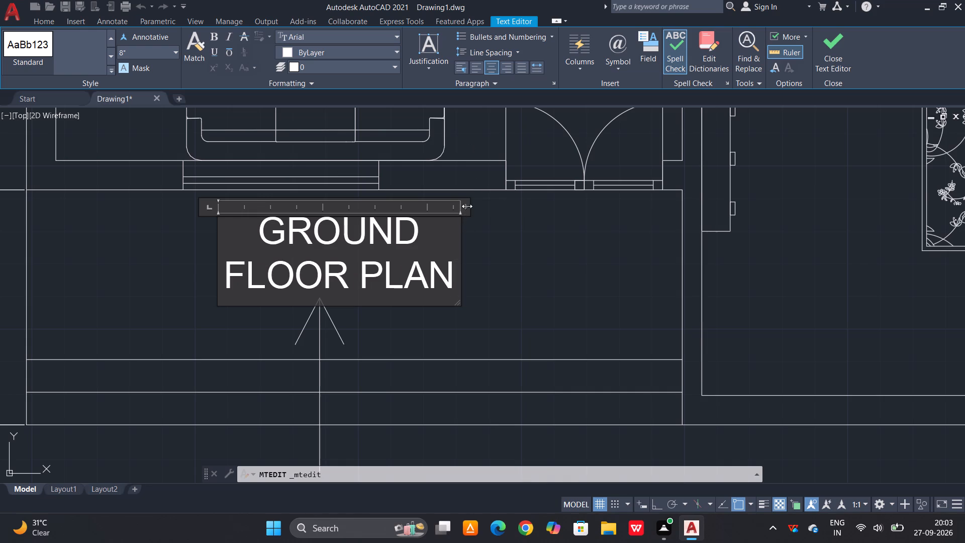
left_click_drag(467, 206, 682, 253)
left_click(525, 307)
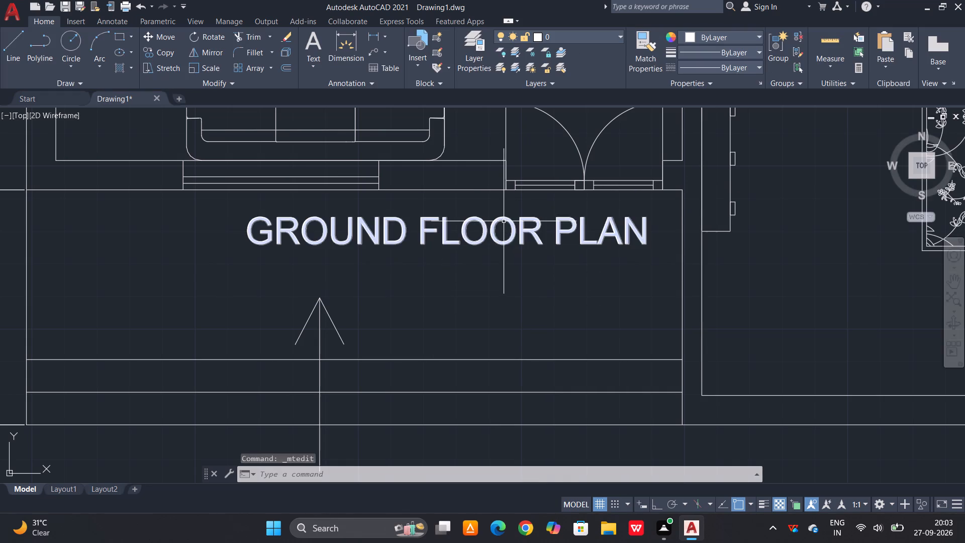
Move the GROUND FLOOR PLAN title away from its place on the porch.
left_click(504, 221)
type("M")
key("space")
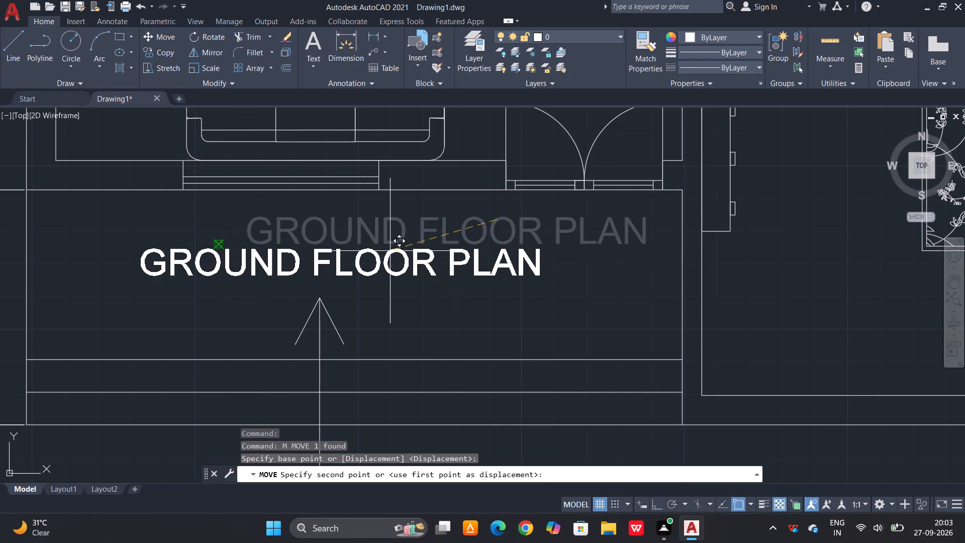
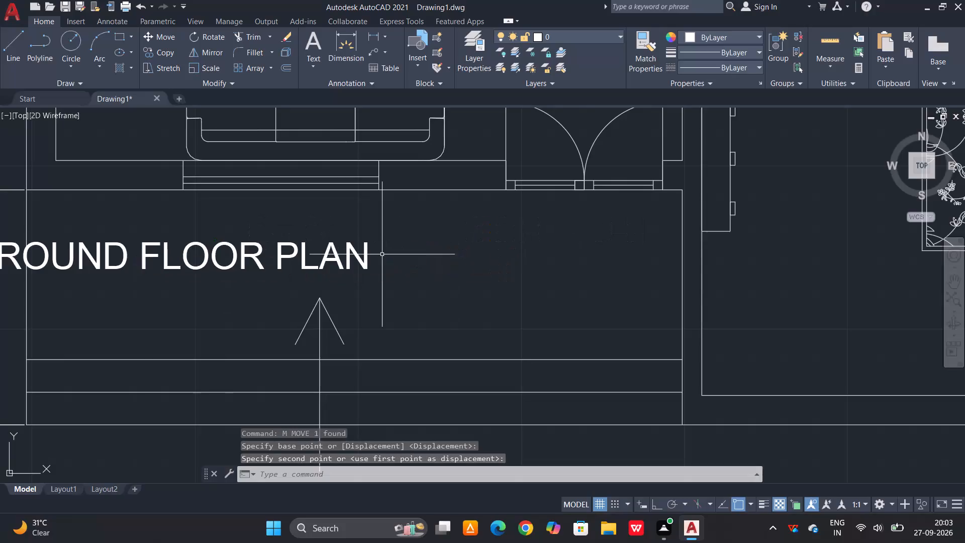
Move the GROUND FLOOR PLAN title back inside the porch, above the entrance arrow.
left_click(348, 255)
type("M")
key("space")
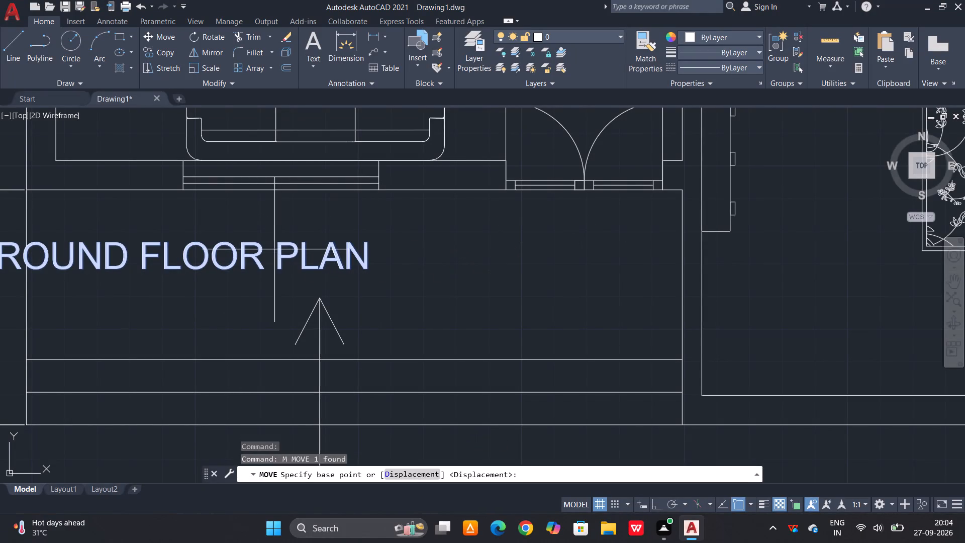
left_click_drag(237, 258, 434, 264)
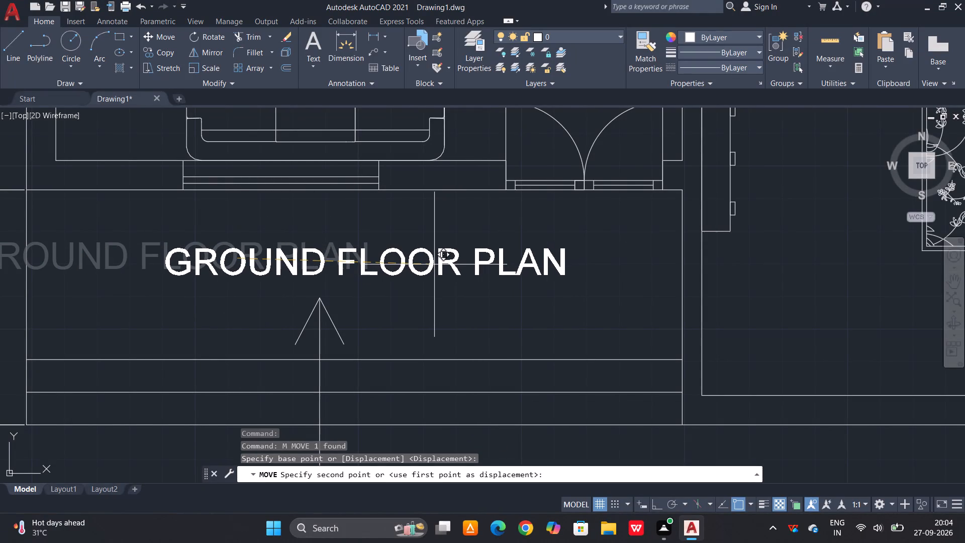
left_click(434, 264)
scroll(480, 349, "down", 2)
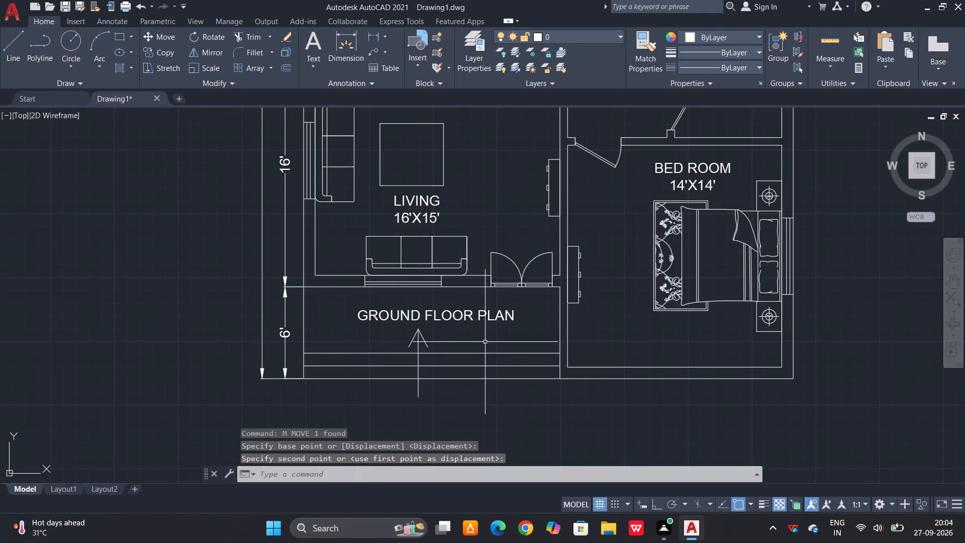
key("Escape")
Start a SOLID hatch and fill the connected walls around STORE/WASH and the 5'X8'6" T/B.
scroll(476, 307, "down", 2)
middle_click_drag(471, 221, 471, 258)
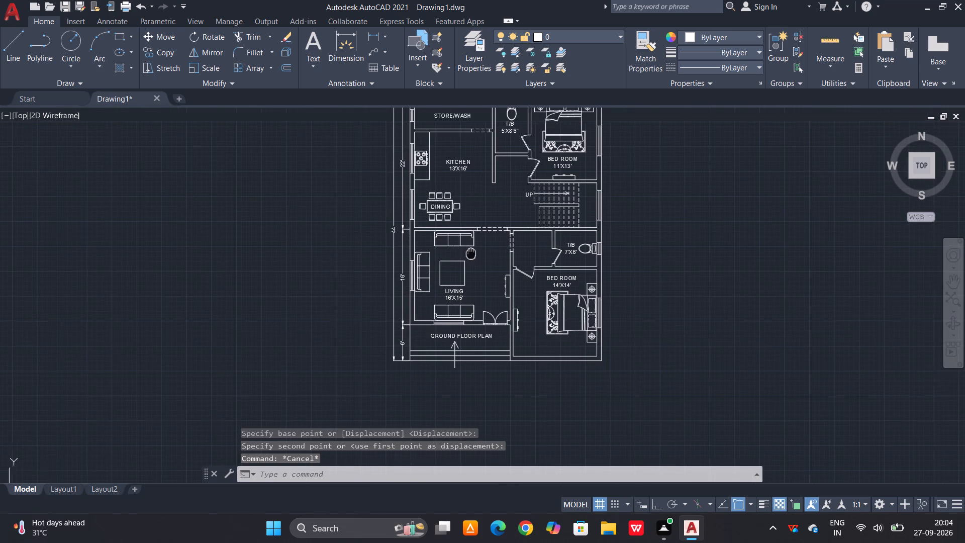
middle_click_drag(471, 258, 466, 286)
scroll(444, 127, "up", 1)
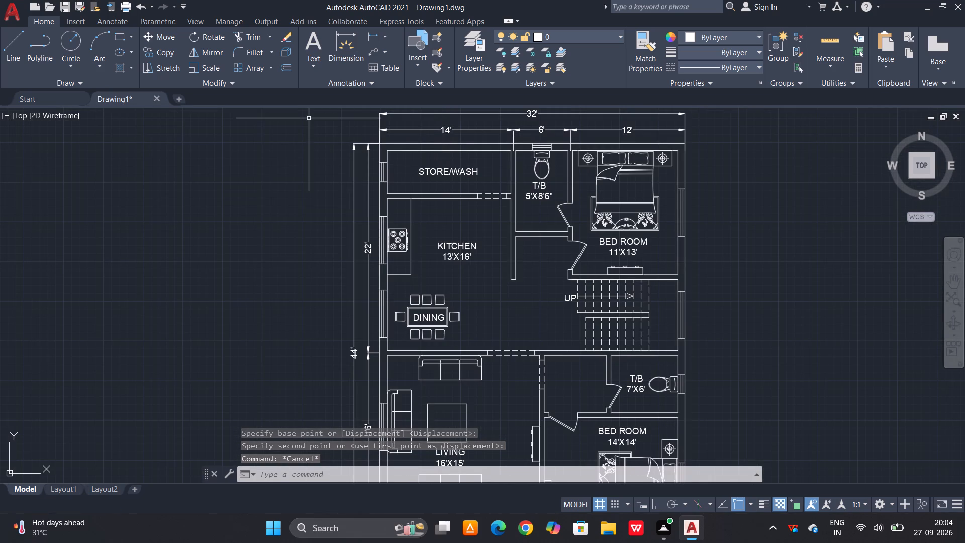
type("H")
key("space")
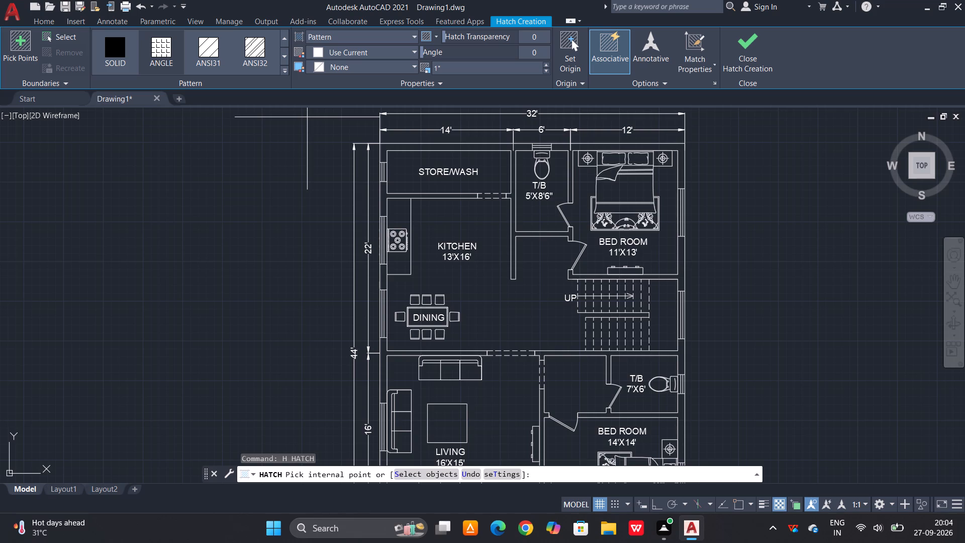
left_click(103, 45)
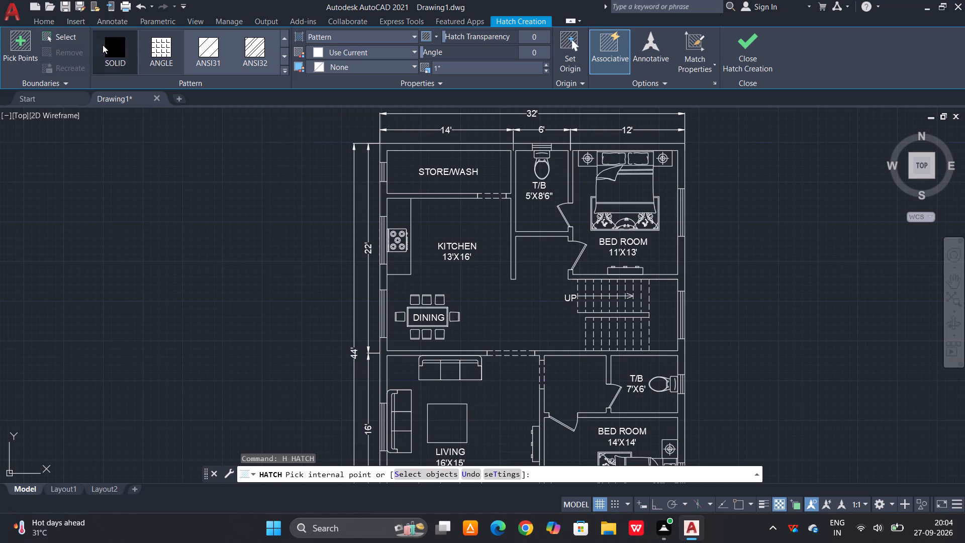
scroll(418, 162, "up", 2)
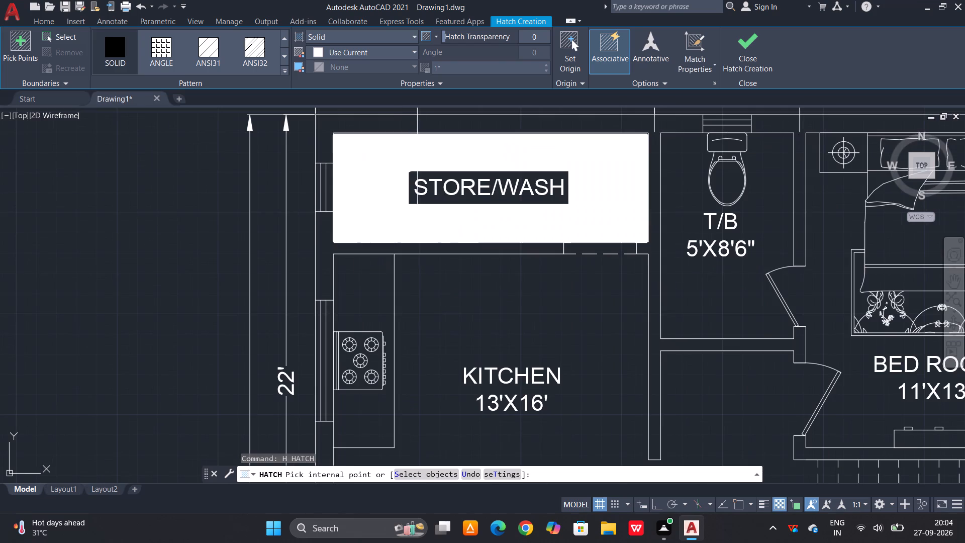
left_click(394, 129)
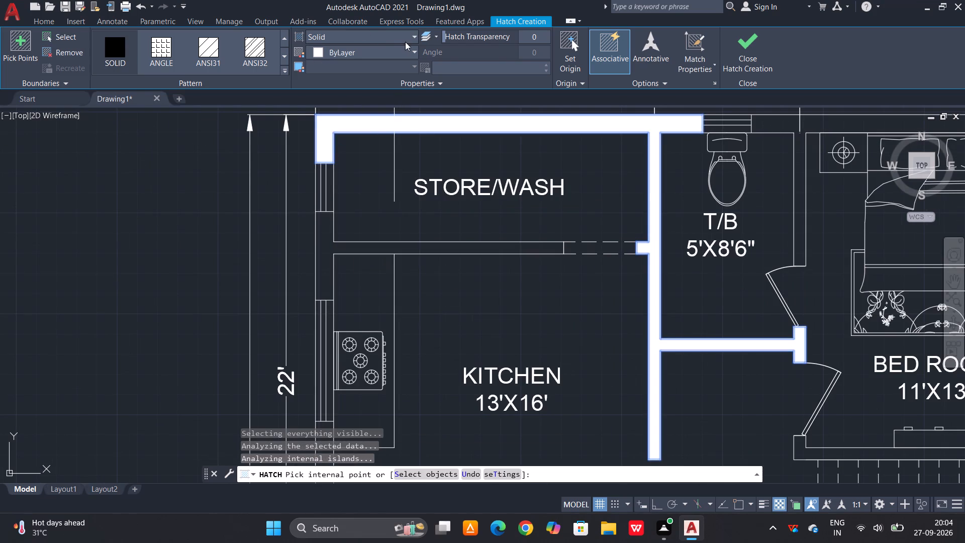
Set the hatch colour to index colour 30 (orange).
left_click(415, 50)
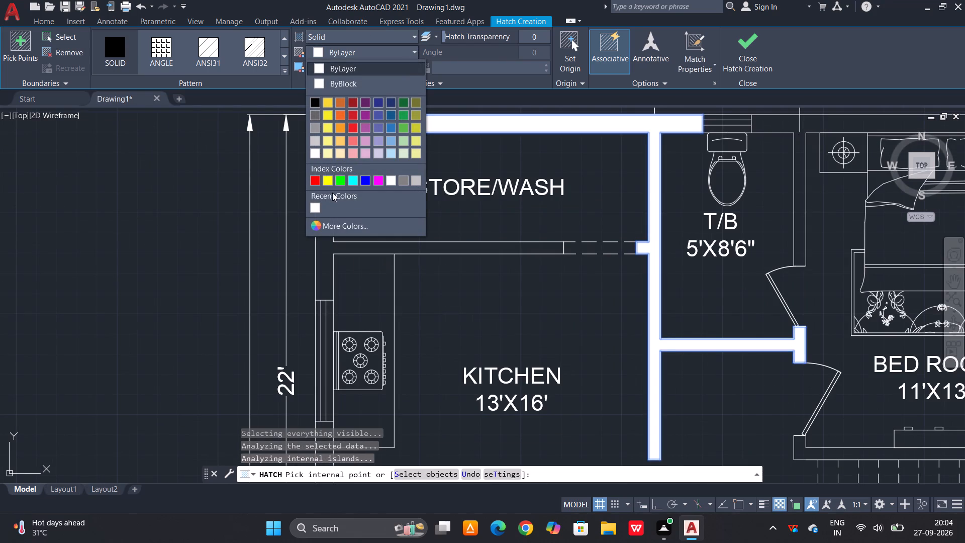
left_click(315, 221)
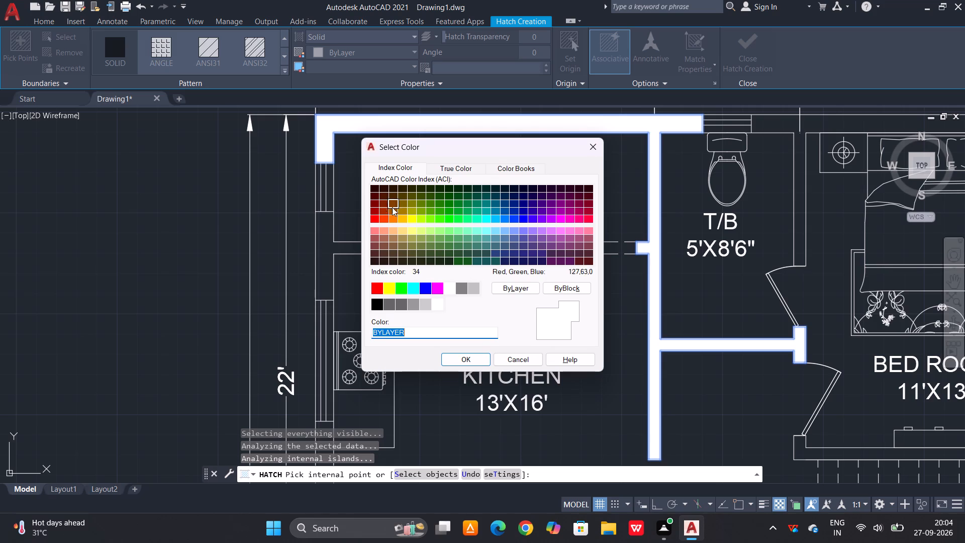
left_click(401, 222)
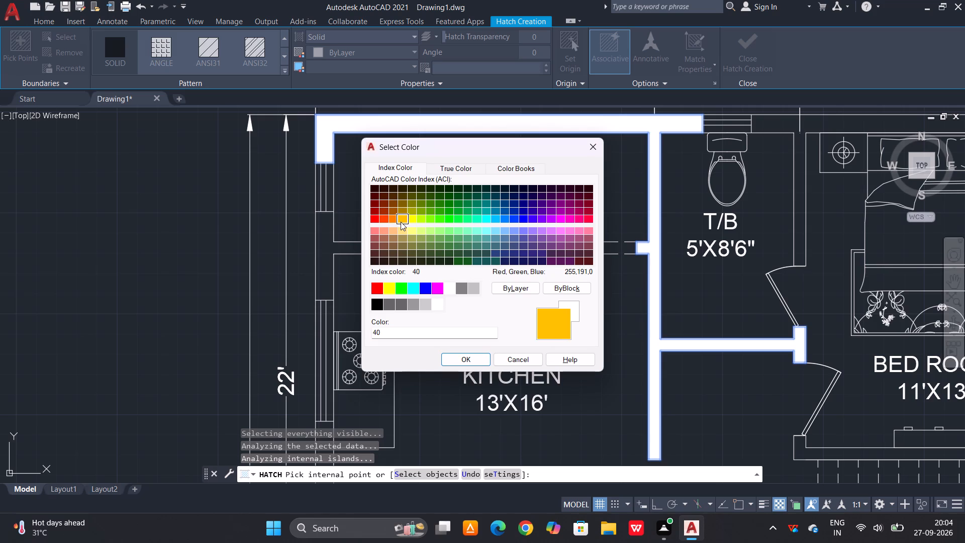
left_click(387, 217)
left_click(390, 217)
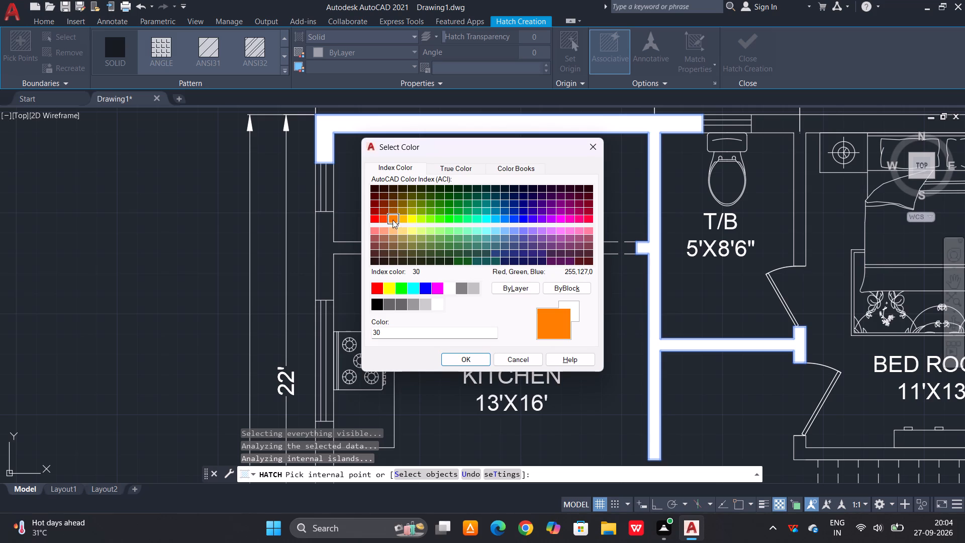
left_click(455, 363)
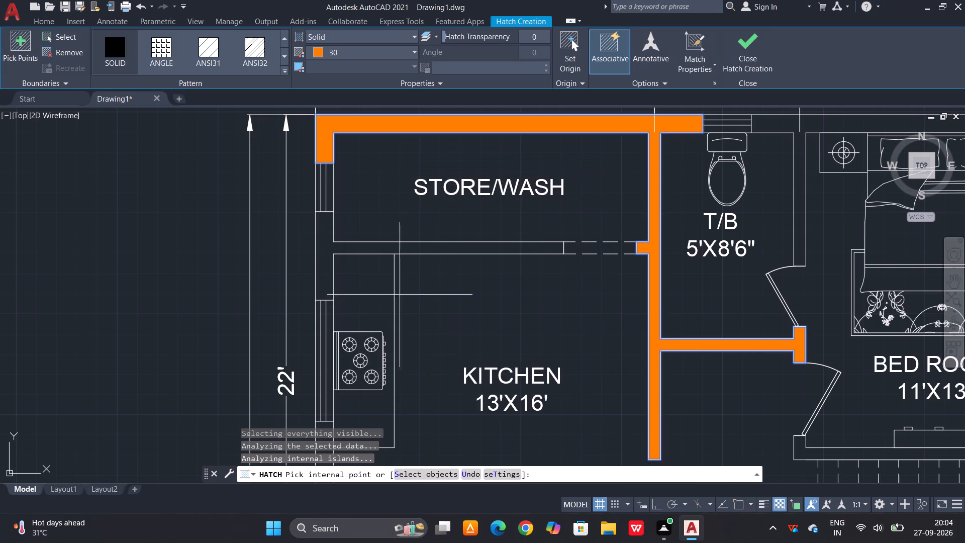
Fill the STORE/WASH–KITCHEN wall and the outer wall pieces along the kitchen, dining and living rooms, including the living room's porch-side corner.
scroll(400, 295, "down", 2)
scroll(350, 286, "up", 3)
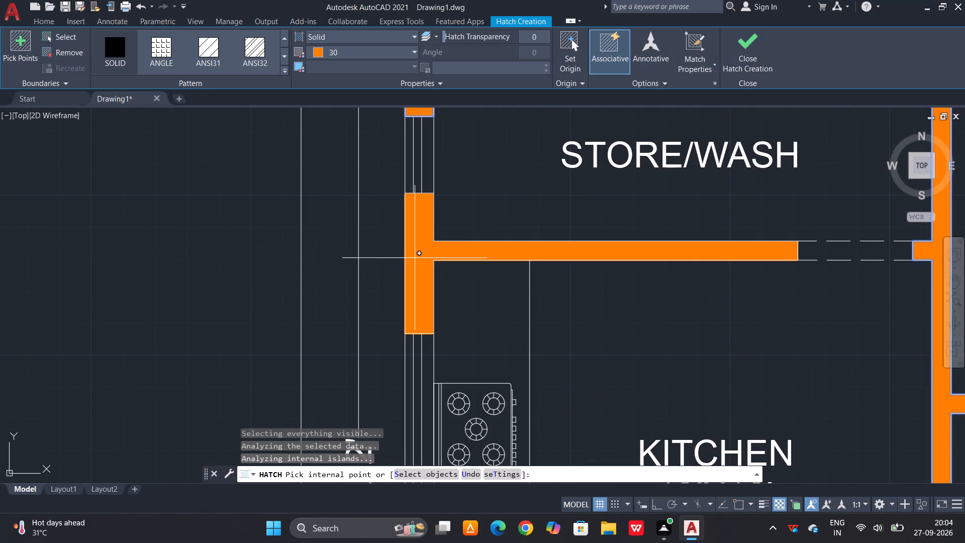
left_click(415, 258)
scroll(454, 166, "down", 3)
scroll(432, 239, "up", 1)
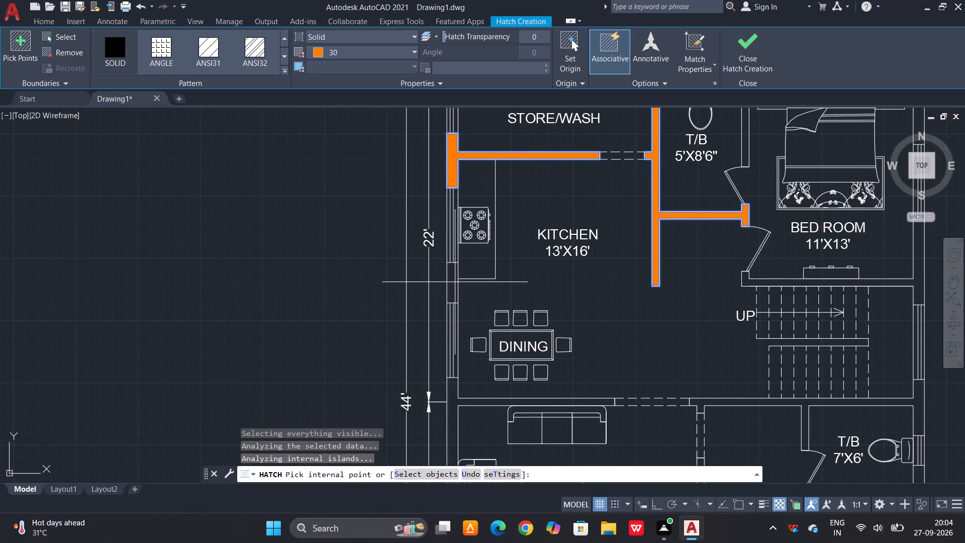
left_click(455, 282)
scroll(453, 205, "down", 2)
scroll(440, 269, "up", 2)
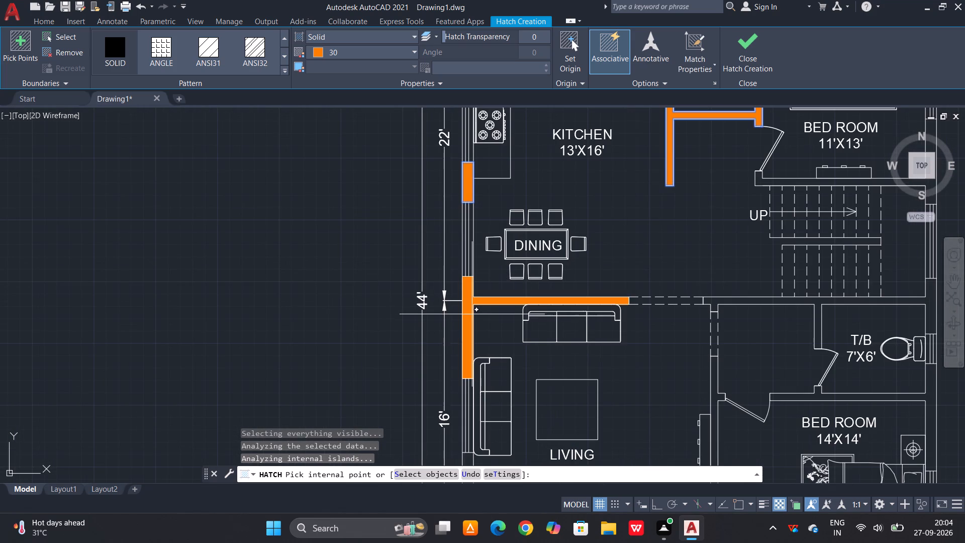
left_click(472, 315)
scroll(509, 160, "down", 2)
scroll(487, 334, "up", 2)
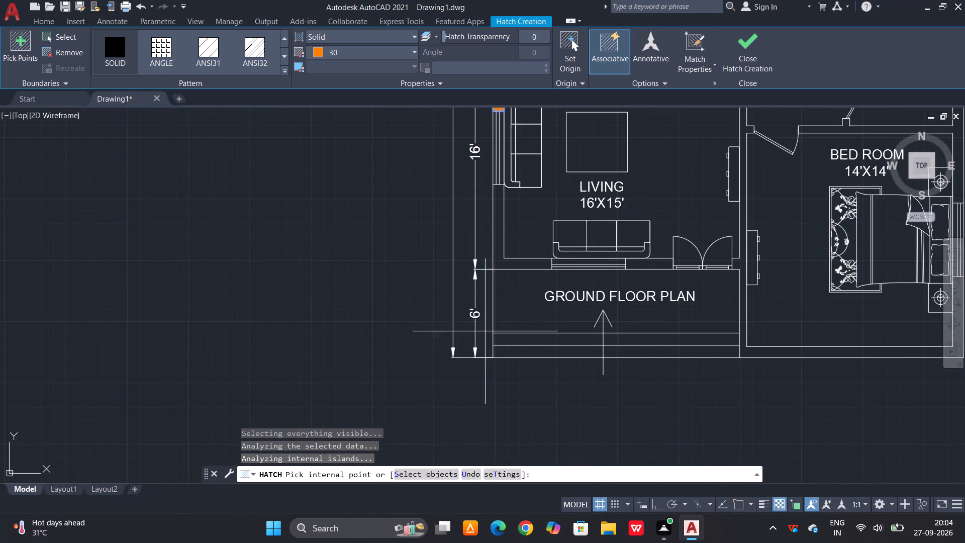
left_click(497, 268)
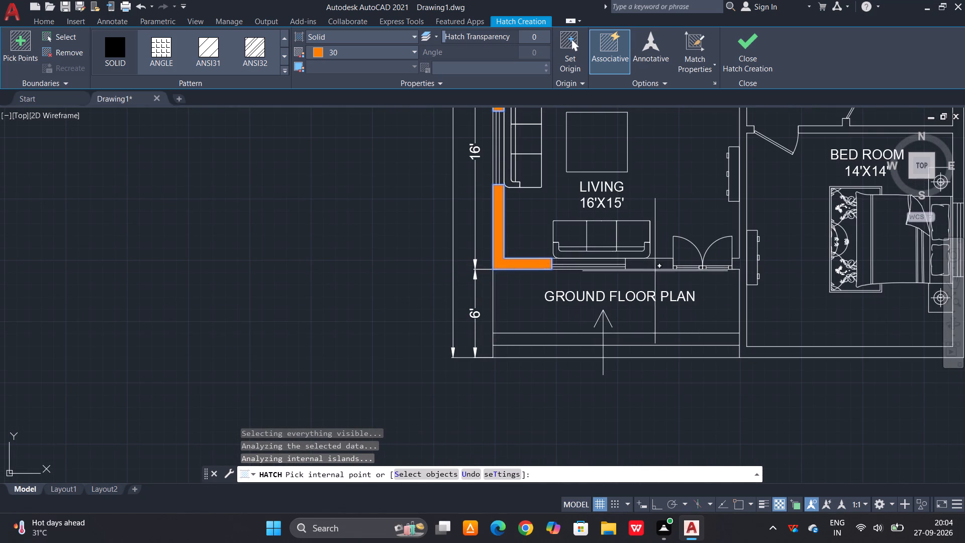
Fill the porch-side wall pieces beside the double entrance door and the walls around the 14'X14' BED ROOM.
scroll(653, 271, "up", 2)
left_click(635, 258)
scroll(516, 271, "down", 4)
scroll(658, 242, "up", 2)
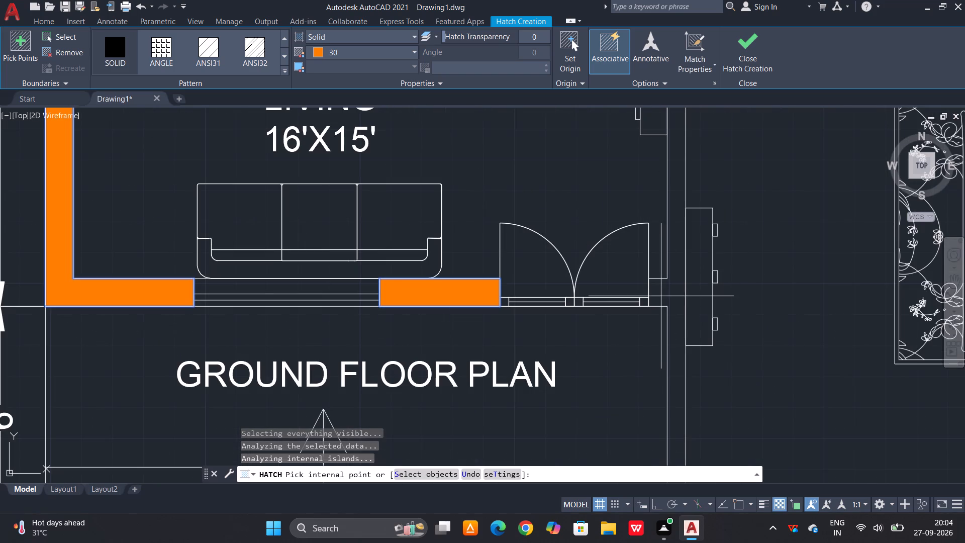
left_click(665, 299)
scroll(601, 268, "down", 3)
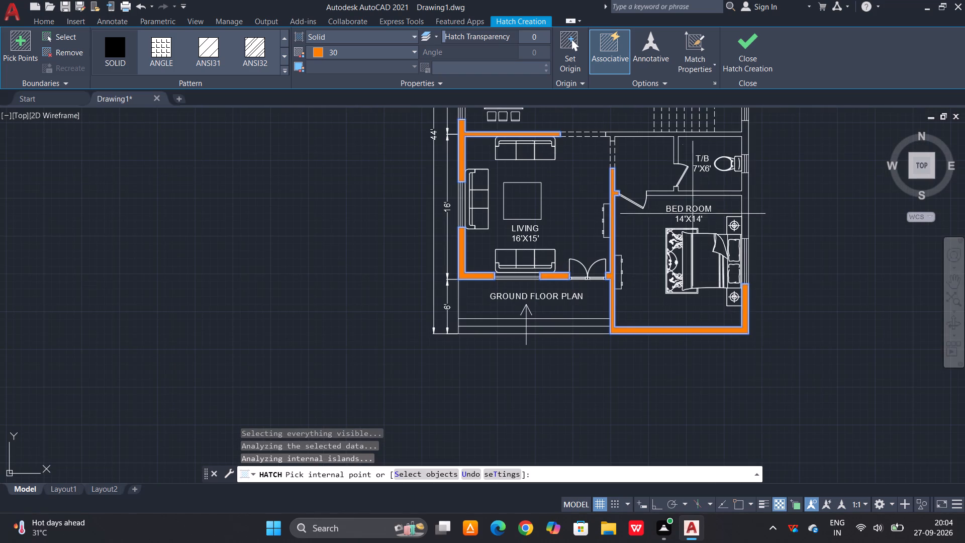
scroll(727, 209, "up", 2)
left_click(764, 180)
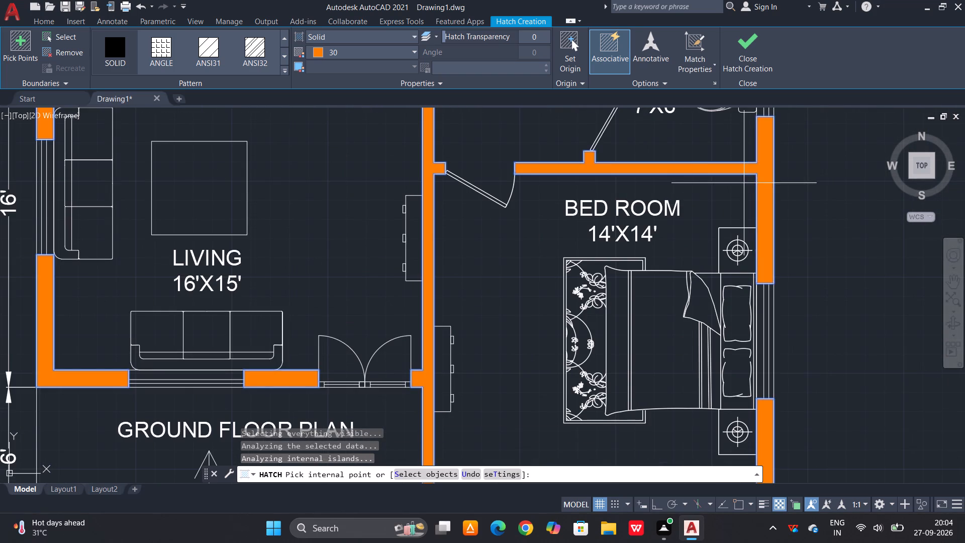
Fill the remaining walls around the 7'X6' T/B, the staircase and the 11'X13' BED ROOM, and finish the hatch.
scroll(686, 212, "down", 3)
scroll(704, 165, "up", 3)
left_click(688, 185)
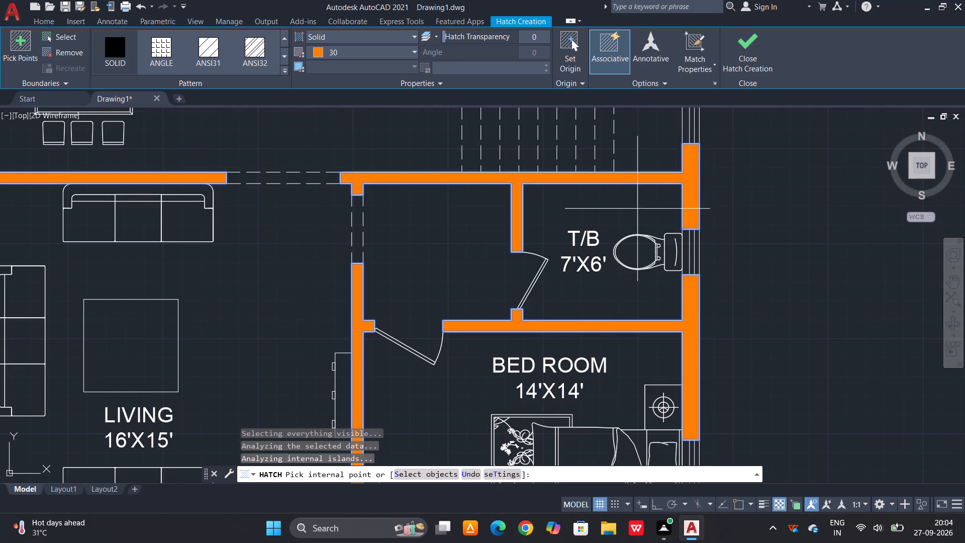
scroll(629, 212, "down", 3)
scroll(637, 149, "up", 3)
left_click(652, 169)
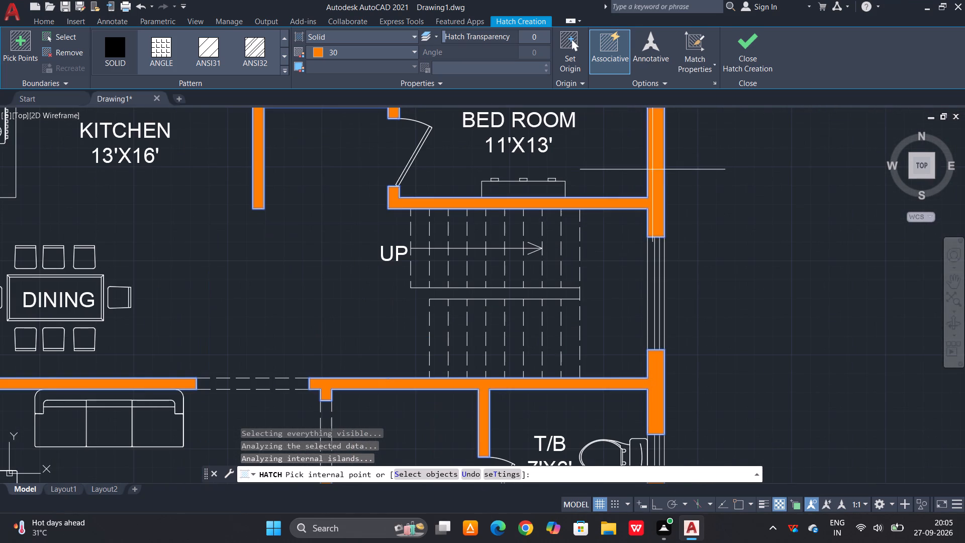
scroll(627, 226, "down", 3)
scroll(632, 150, "up", 3)
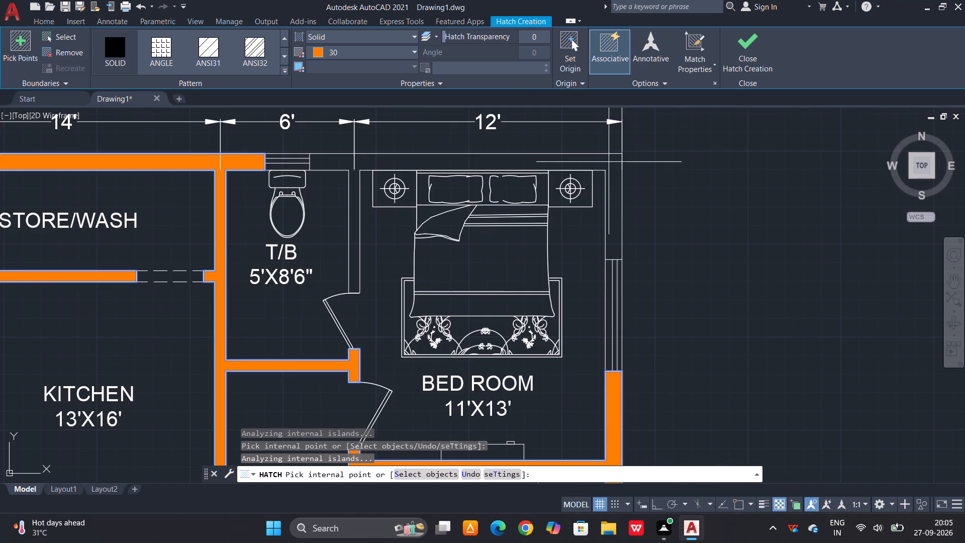
left_click(606, 165)
scroll(640, 153, "down", 2)
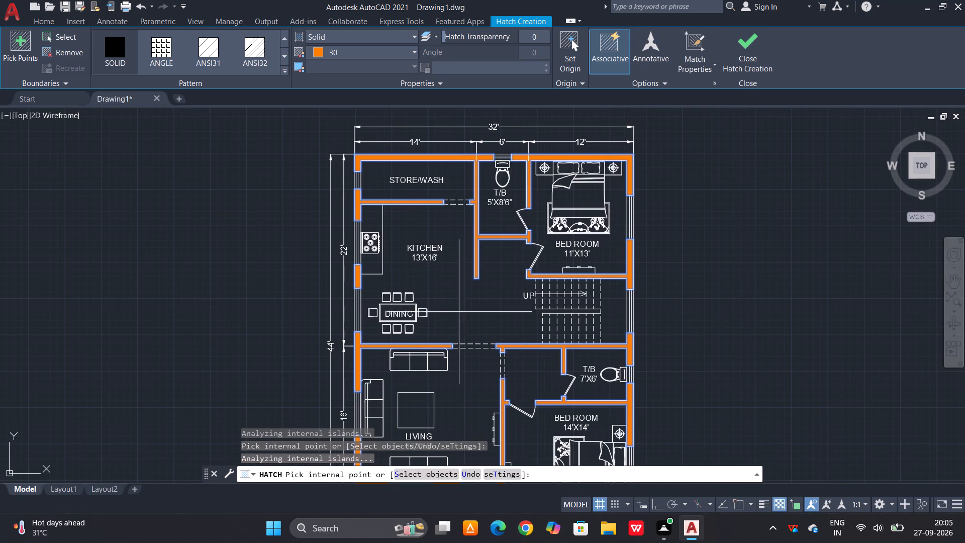
middle_click_drag(473, 293, 485, 244)
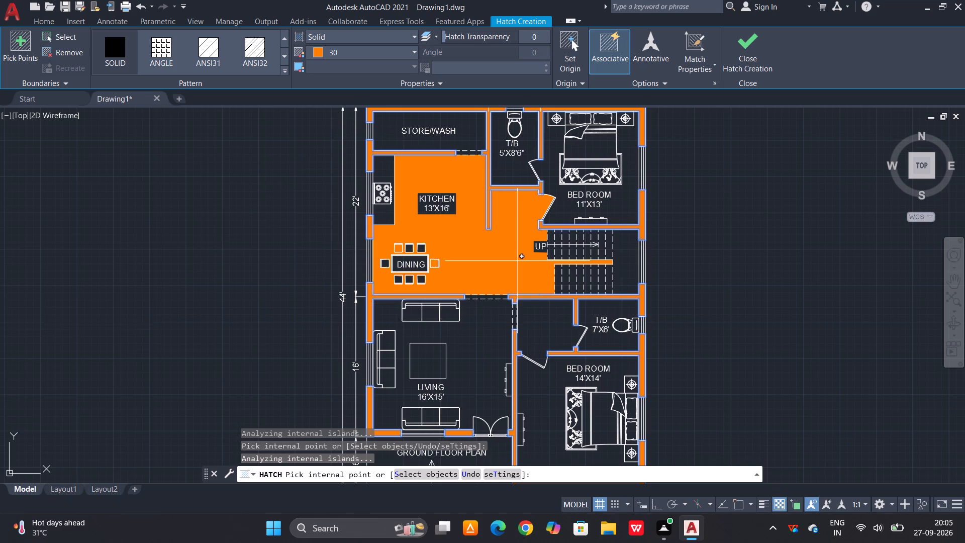
key("Escape")
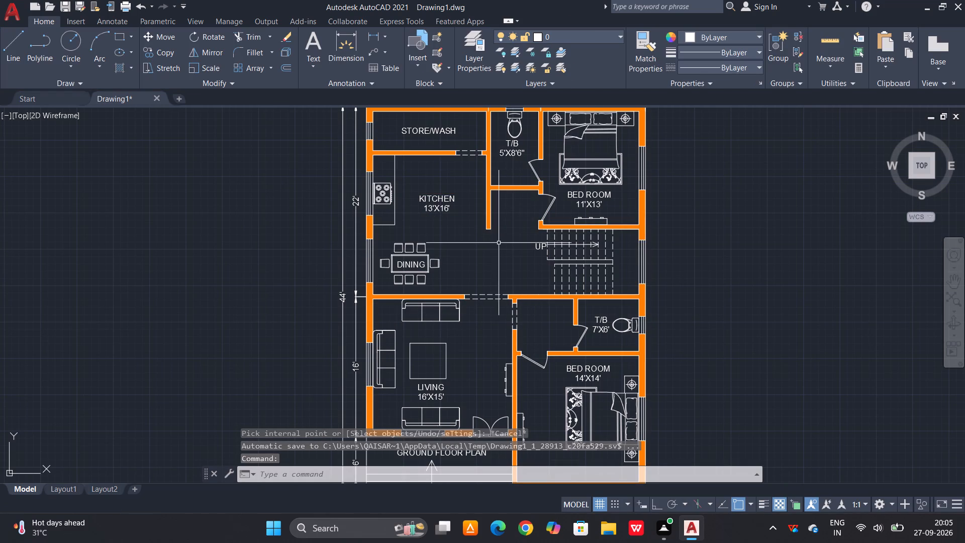
Turn off the command log file with LOGFILEOFF.
scroll(490, 198, "down", 1)
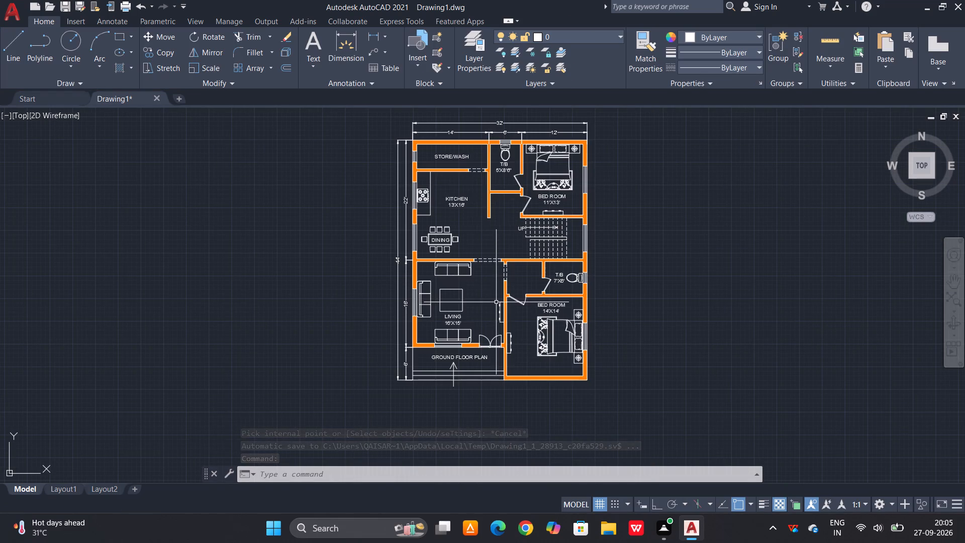
scroll(497, 304, "up", 1)
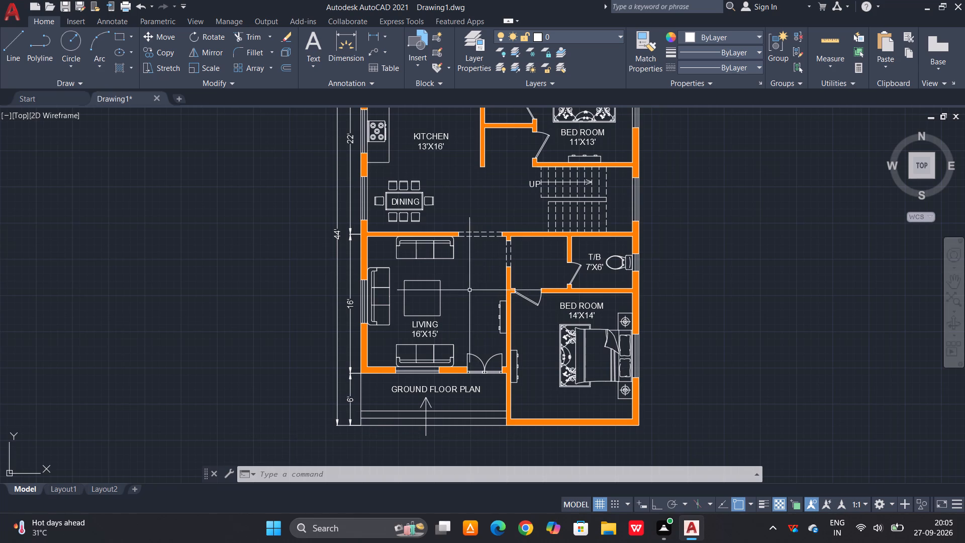
scroll(466, 287, "down", 1)
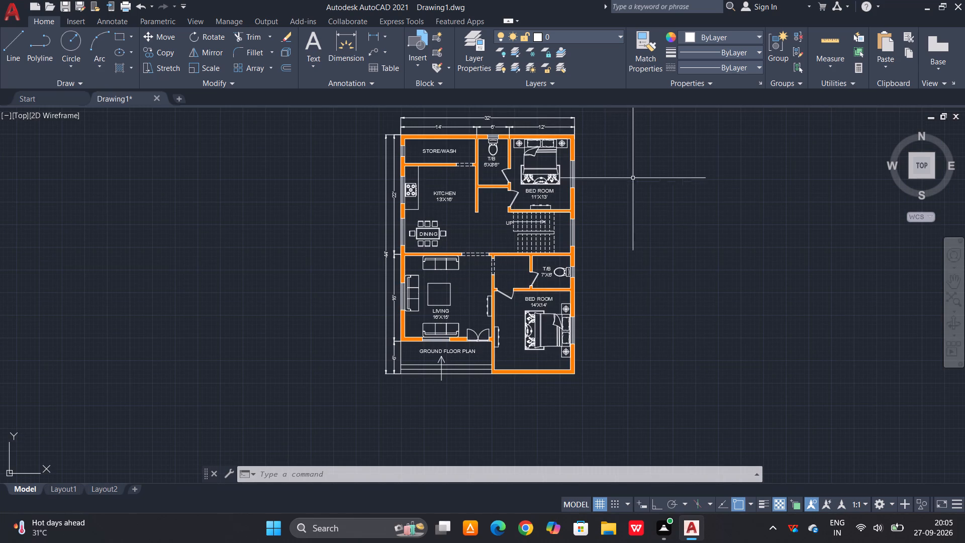
type("LOGFILEOFF")
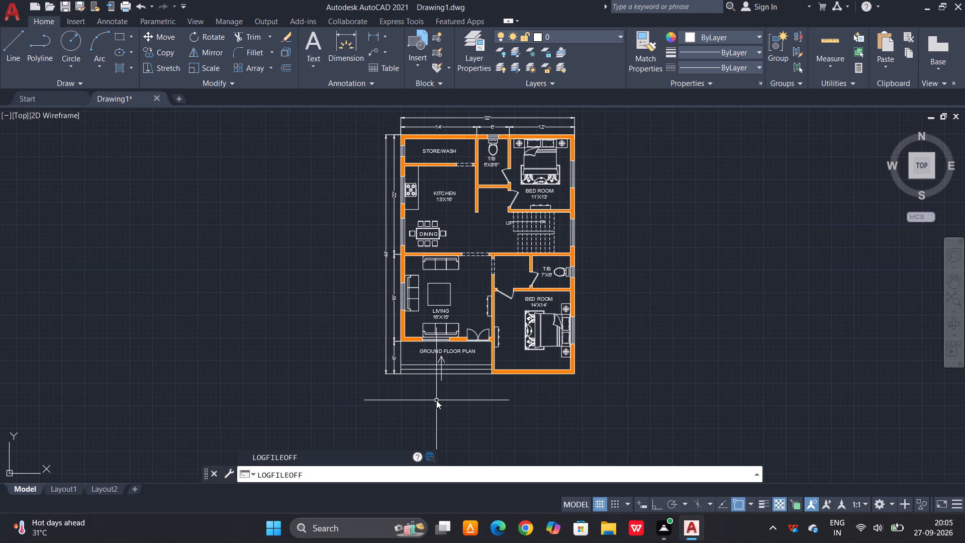
key("Return")
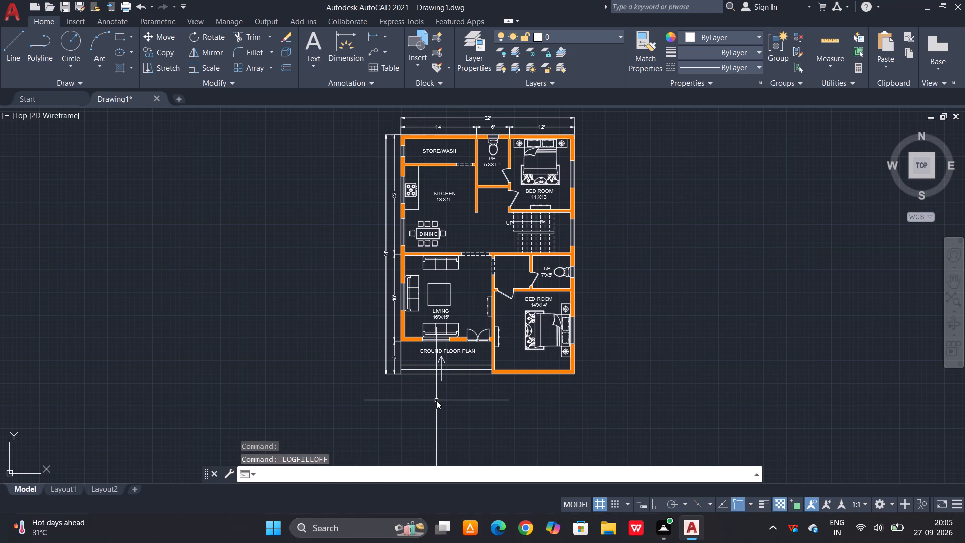
Save the drawing to the Desktop as 2 BHK PLAN 7.
key("ctrl+s")
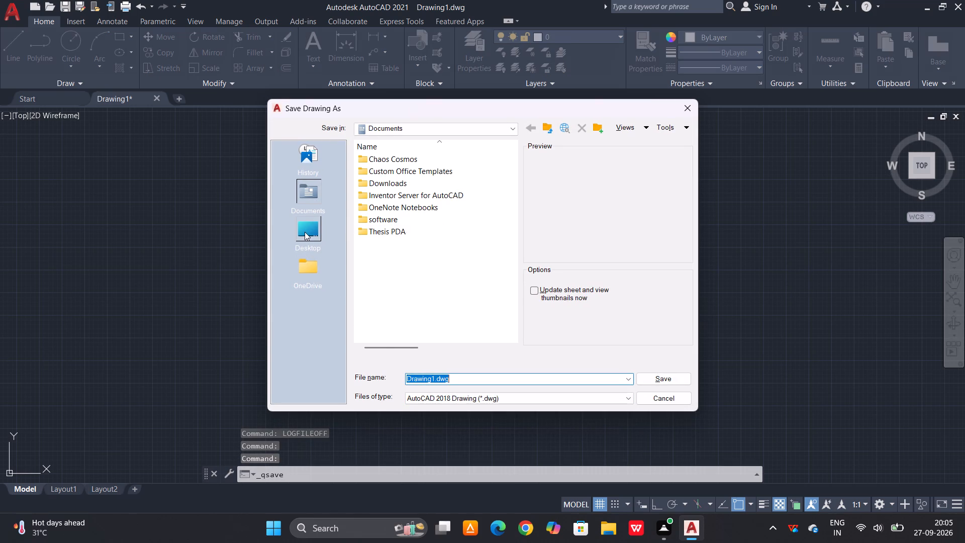
left_click(305, 232)
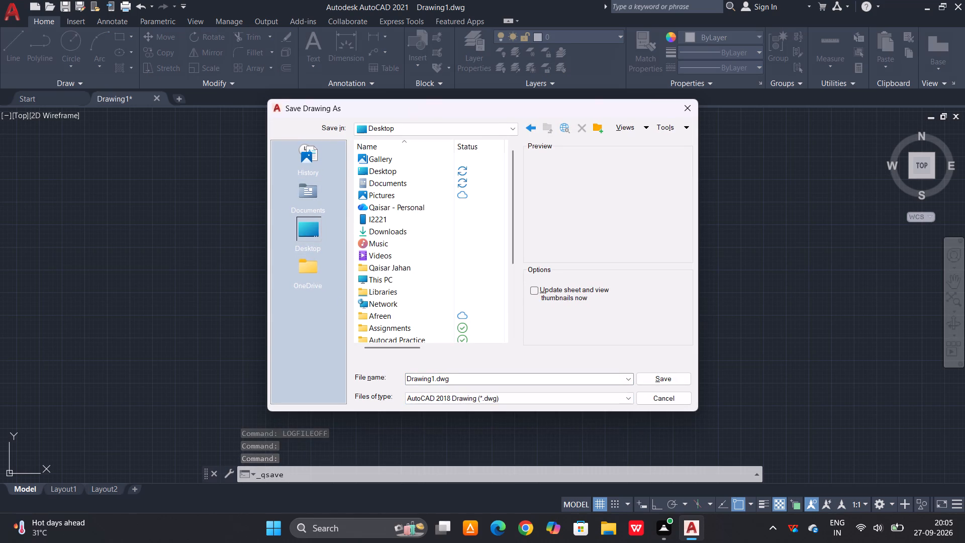
left_click(435, 377)
left_click(432, 375)
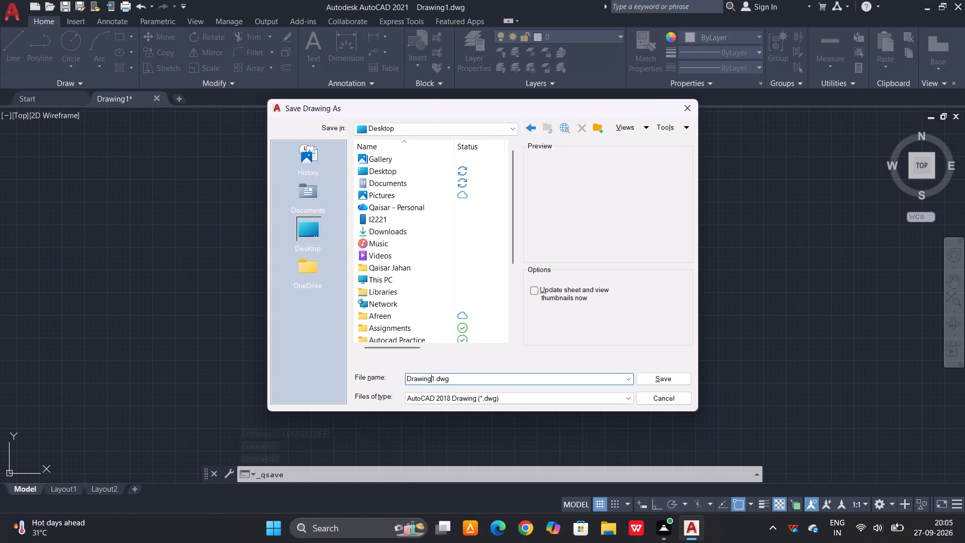
key("Right")
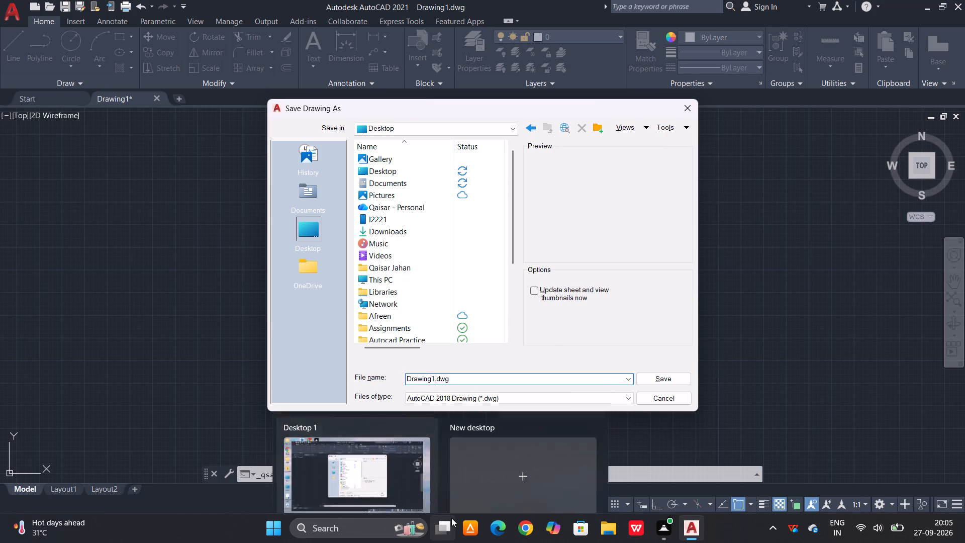
key("BackSpace")
key("BackSpace")
key("BackSpace")
key("BackSpace")
key("BackSpace")
key("BackSpace")
key("BackSpace")
key("BackSpace")
key("BackSpace")
key("BackSpace")
key("BackSpace")
key("BackSpace")
key("BackSpace")
key("BackSpace")
key("BackSpace")
key("BackSpace")
key("BackSpace")
key("BackSpace")
key("BackSpace")
type("2 BHK PLAN")
key("space")
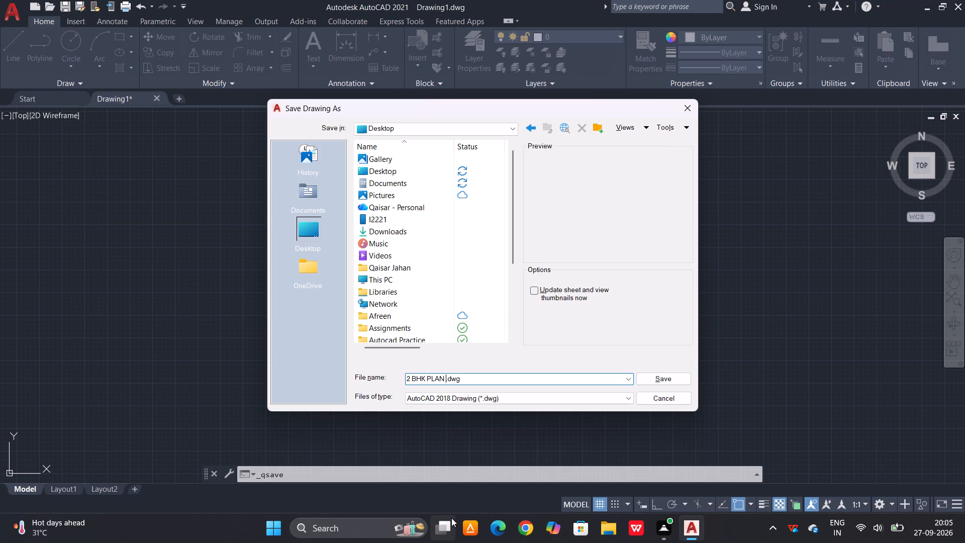
key("7")
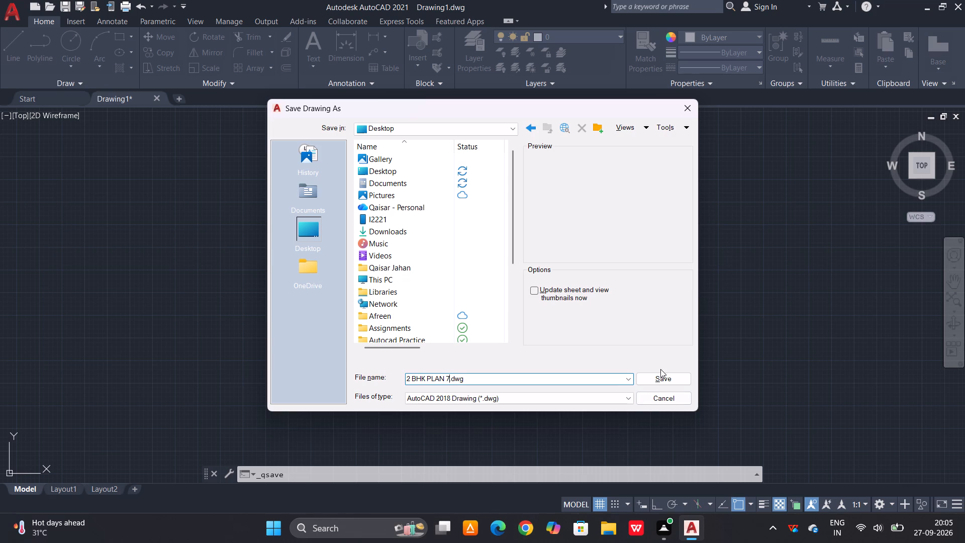
left_click(661, 379)
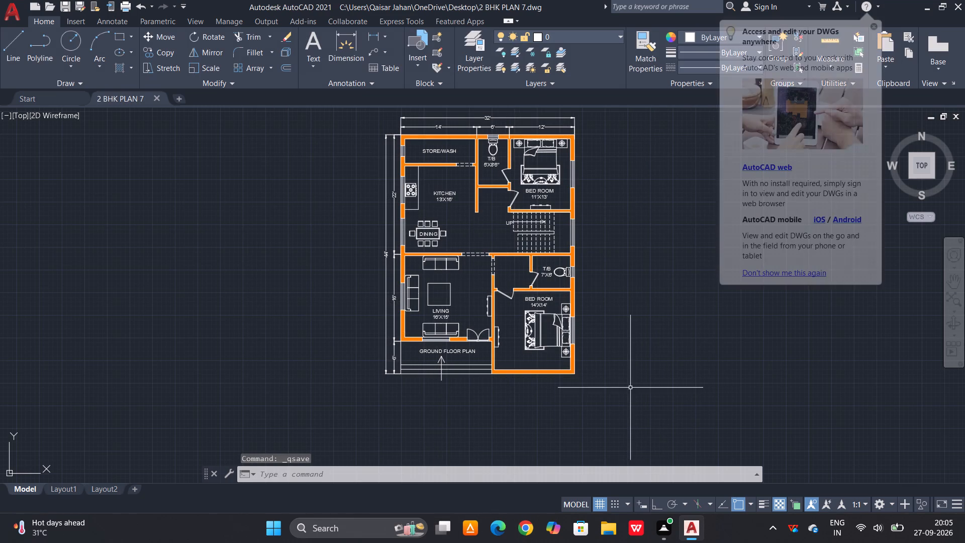
Set up a DWG To PDF.pc3 plot with a centred window around the whole dimensioned floor plan, and preview it.
key("ctrl+p")
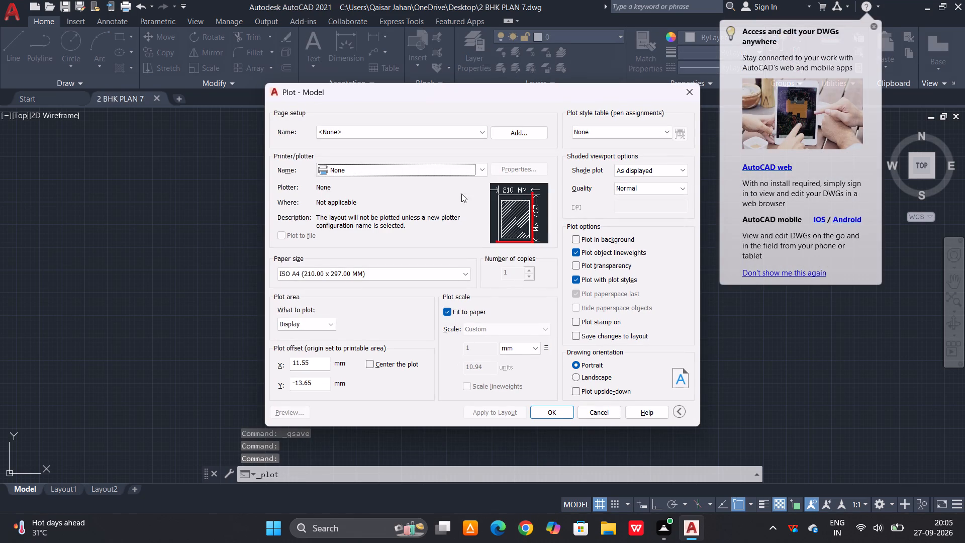
left_click(479, 165)
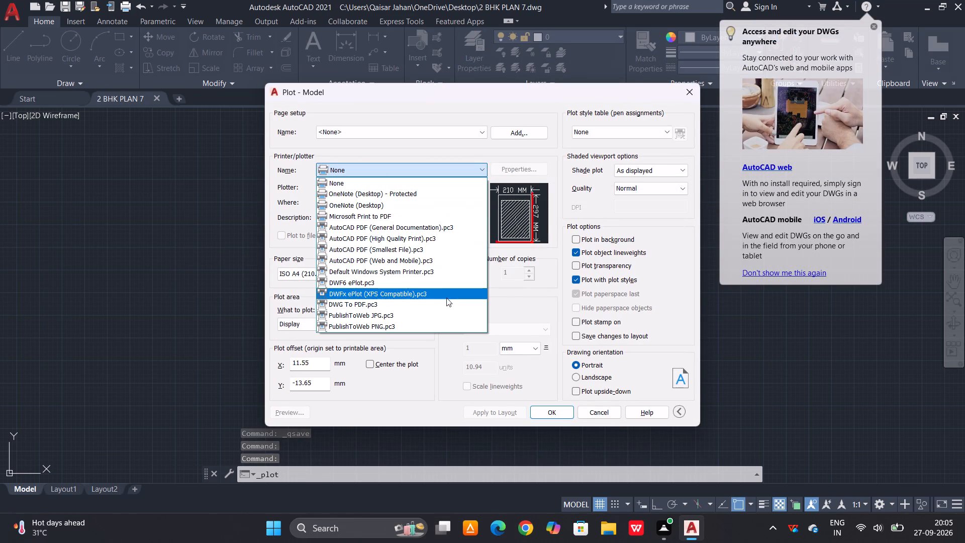
left_click(443, 301)
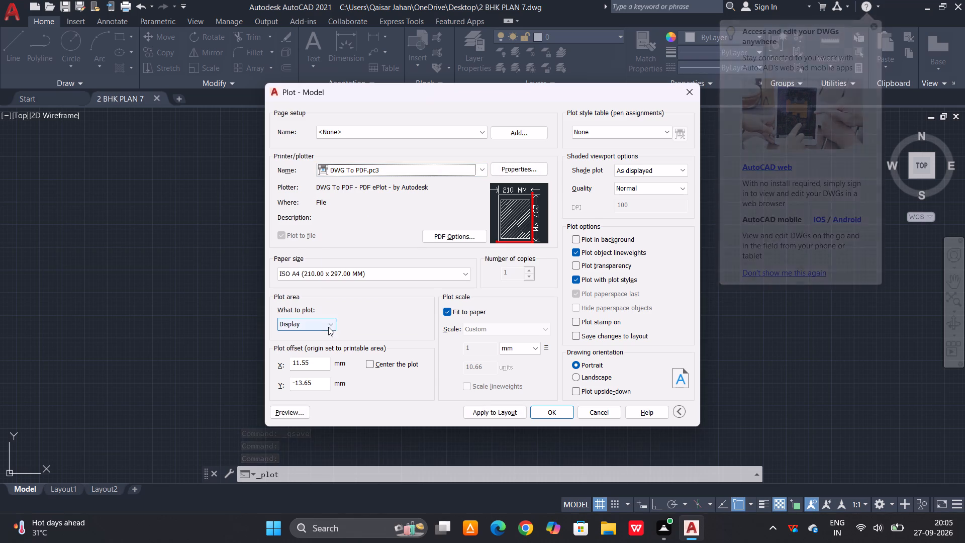
left_click(328, 327)
left_click(319, 360)
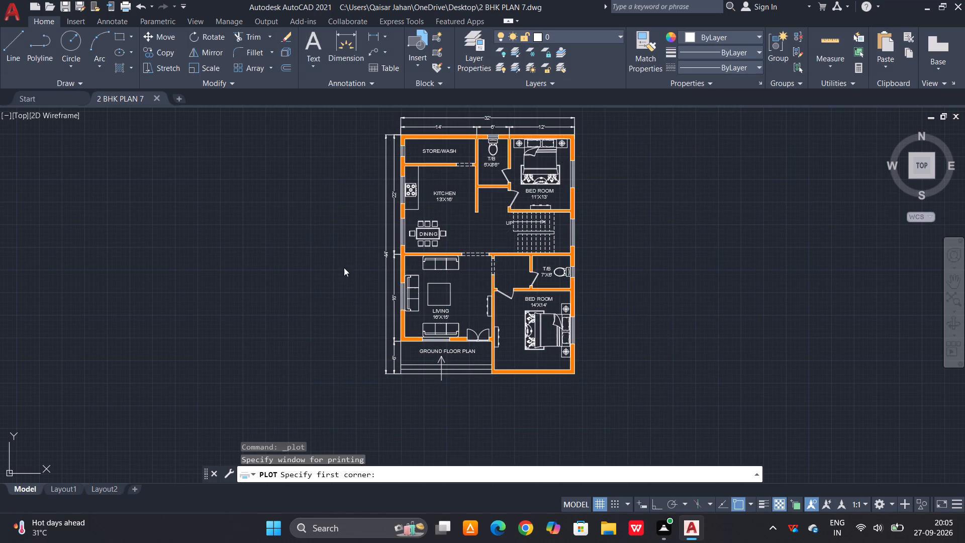
scroll(358, 243, "down", 1)
left_click(360, 148)
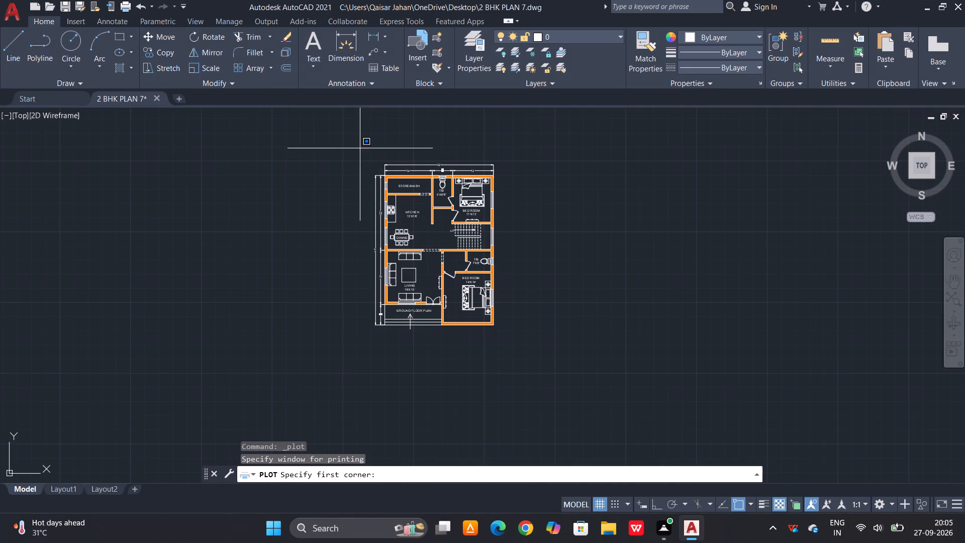
left_click(508, 346)
left_click(368, 364)
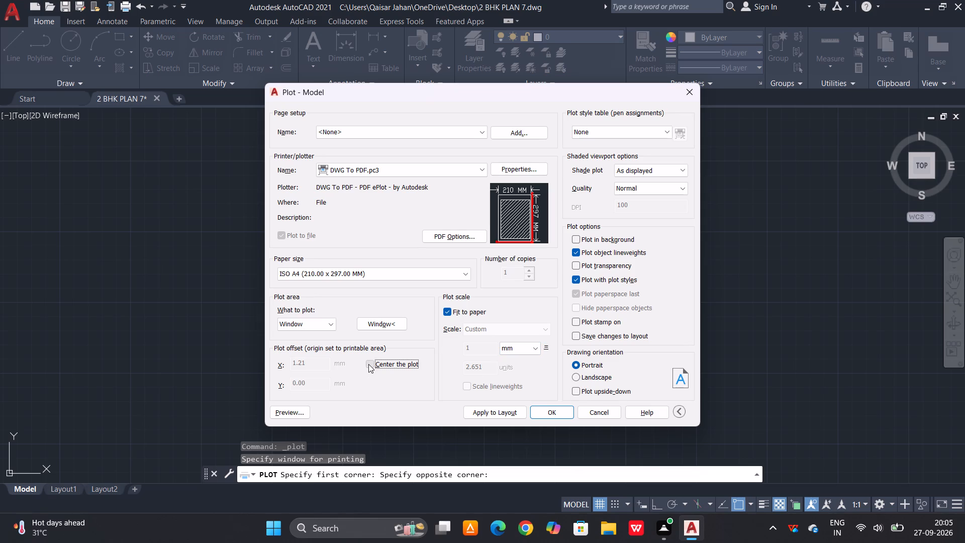
left_click(295, 408)
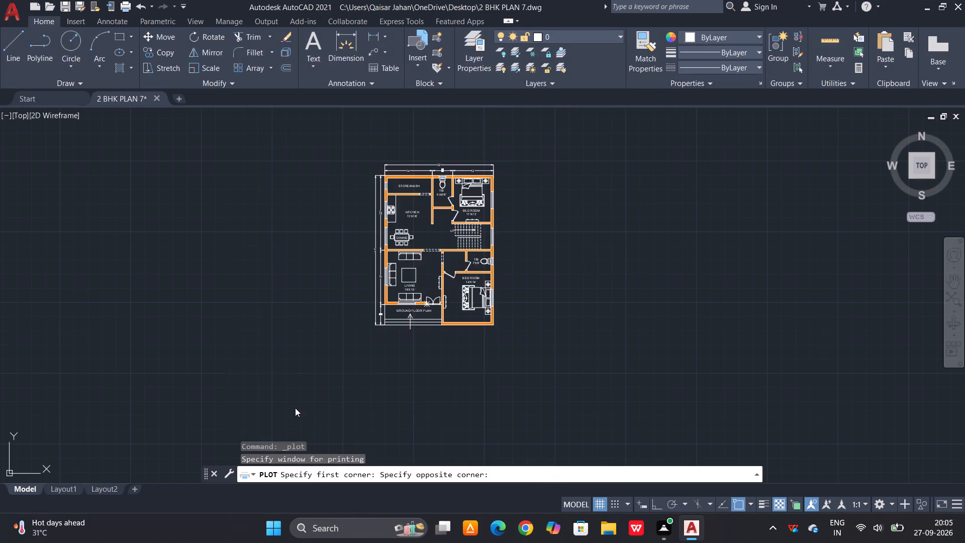
scroll(531, 355, "up", 2)
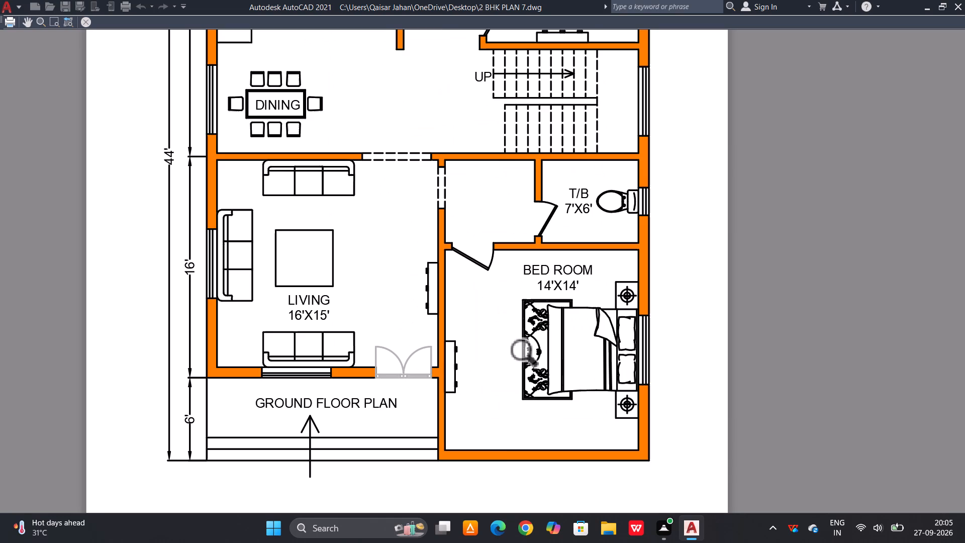
scroll(531, 355, "down", 1)
scroll(569, 287, "down", 1)
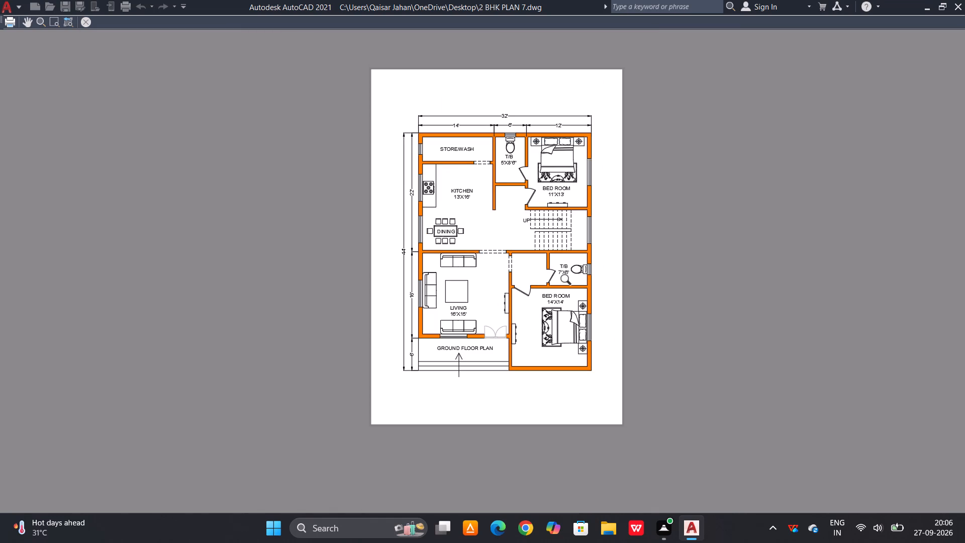
key("space")
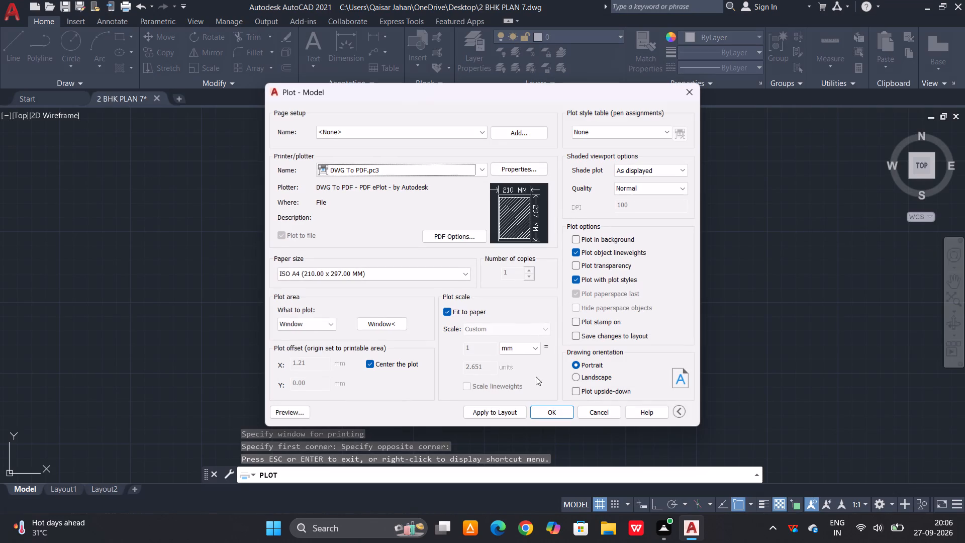
Apply the plot settings to the layout and plot the PDF to the Desktop under the suggested file name.
left_click(509, 408)
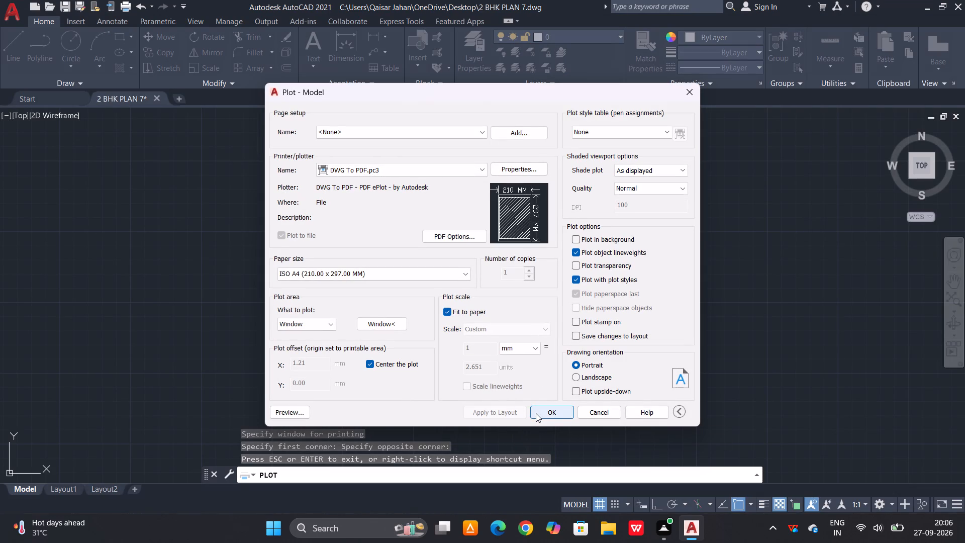
left_click(537, 413)
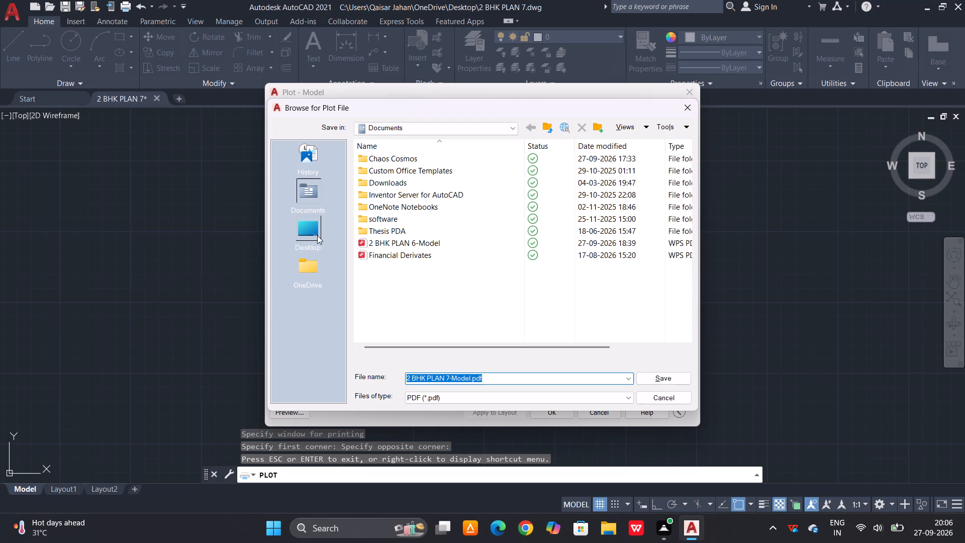
left_click(308, 229)
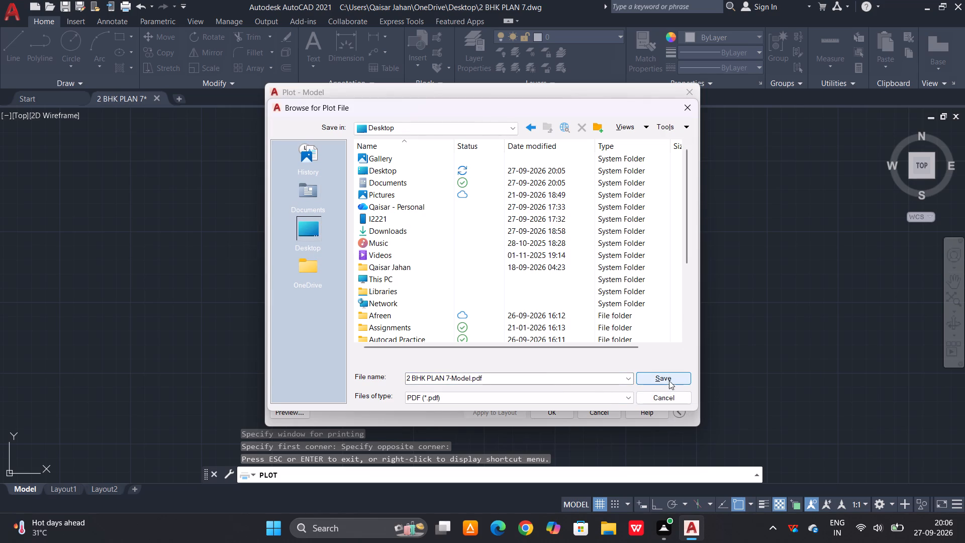
left_click(669, 381)
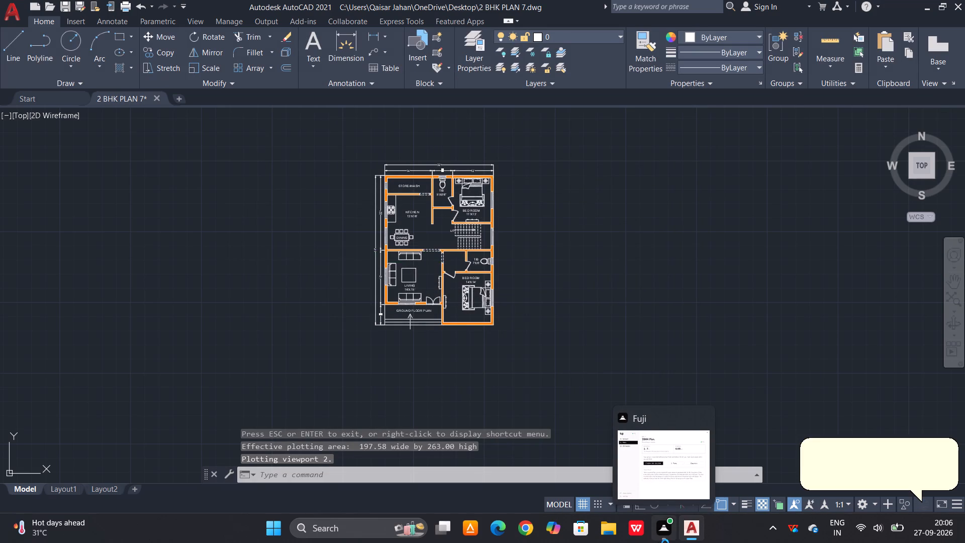